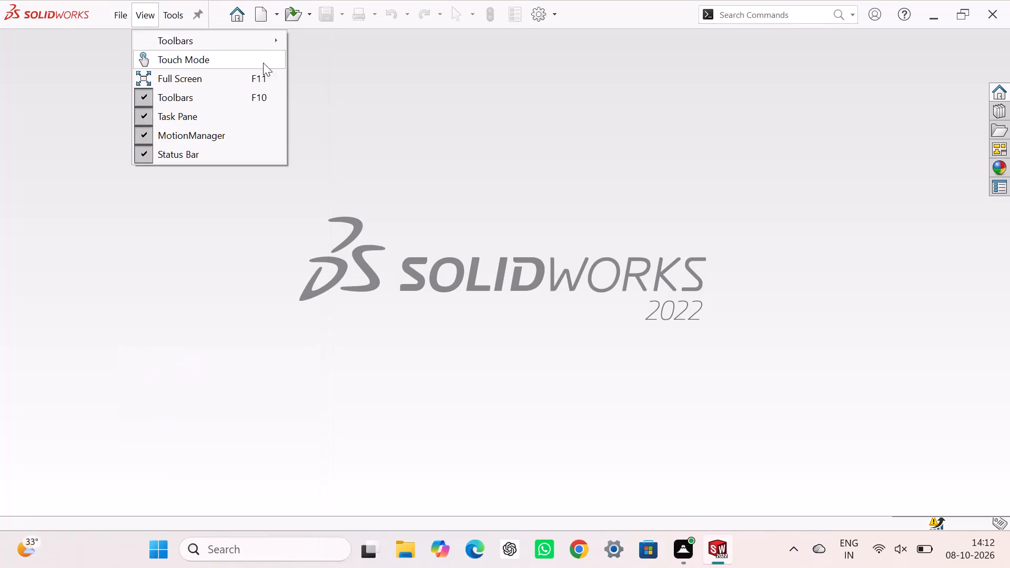
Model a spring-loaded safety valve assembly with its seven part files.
Create a new part document.
click(475, 147)
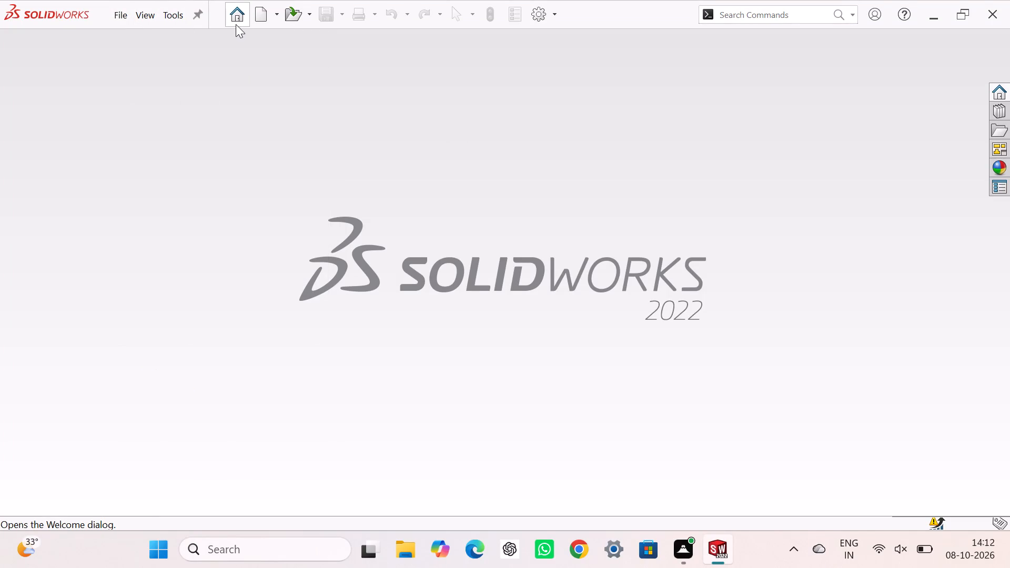
key(ctrl+n)
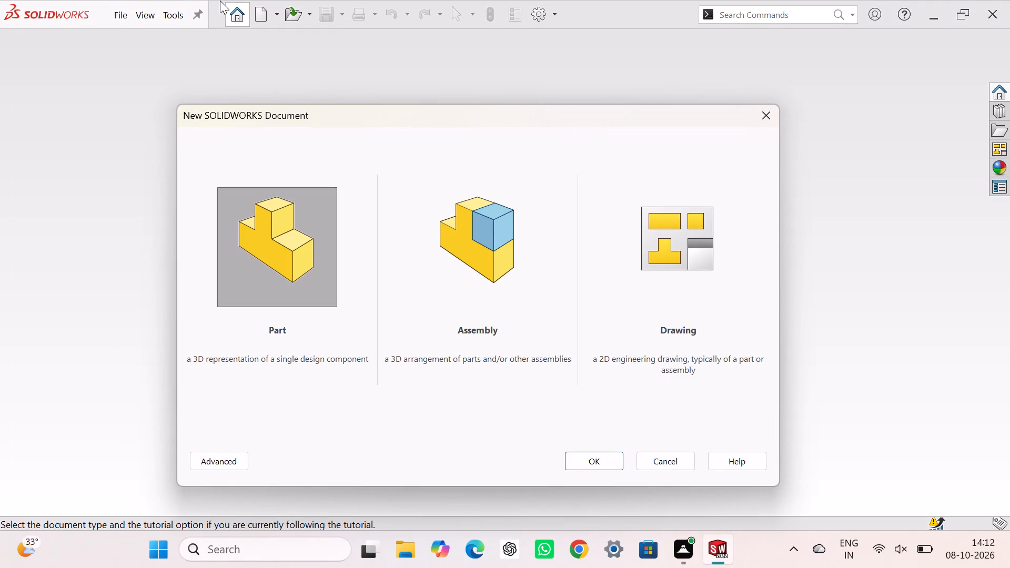
click(610, 459)
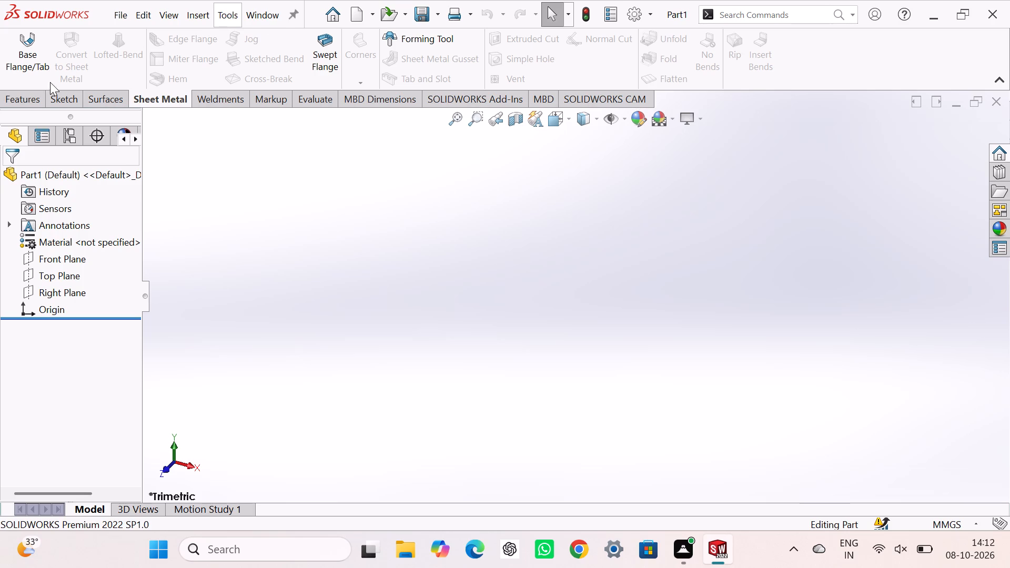
Open a sketch on the Top Plane and draw a circle of about 47.7 mm radius centred on the origin.
click(64, 277)
click(72, 262)
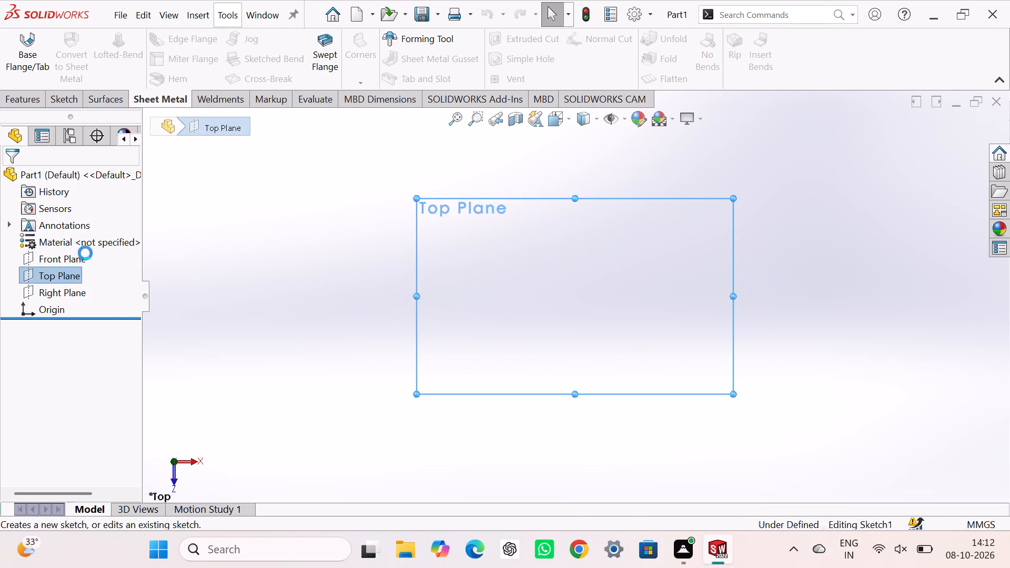
click(122, 42)
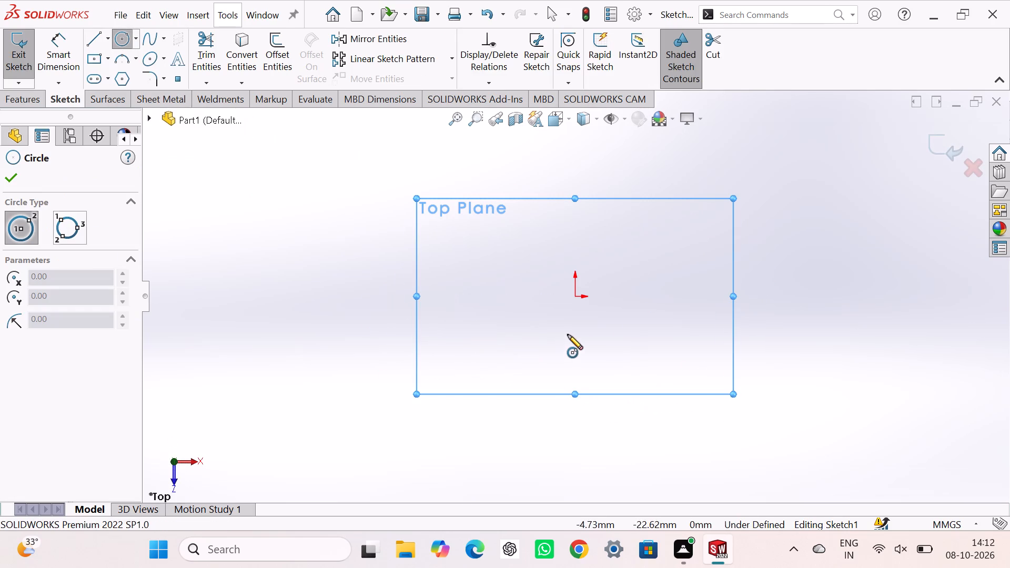
click(576, 296)
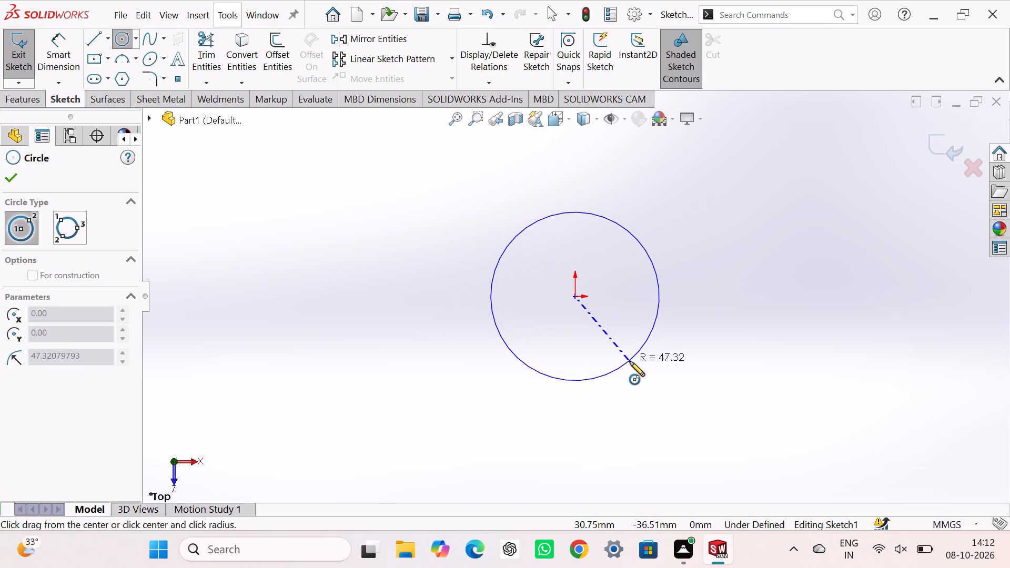
click(630, 361)
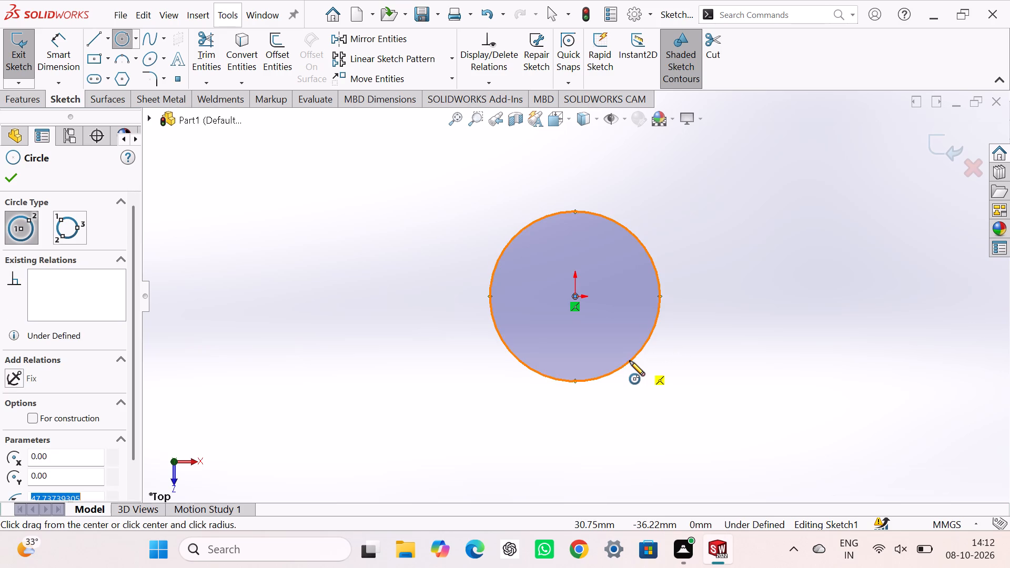
Sketch two concentric circles of about 13.5 mm and 38.4 mm radius, centred about 141.6 mm left of the origin.
click(323, 295)
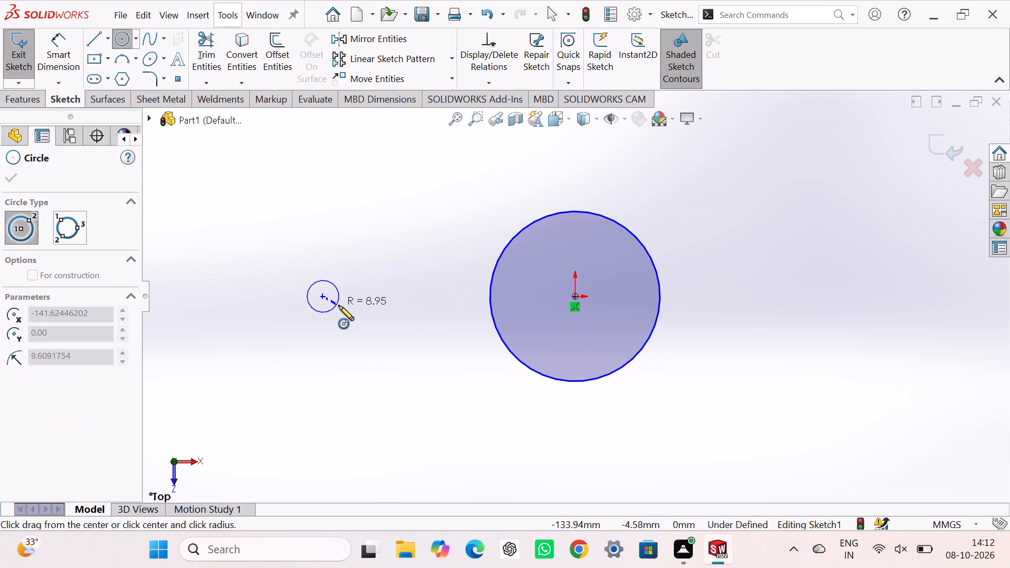
click(343, 310)
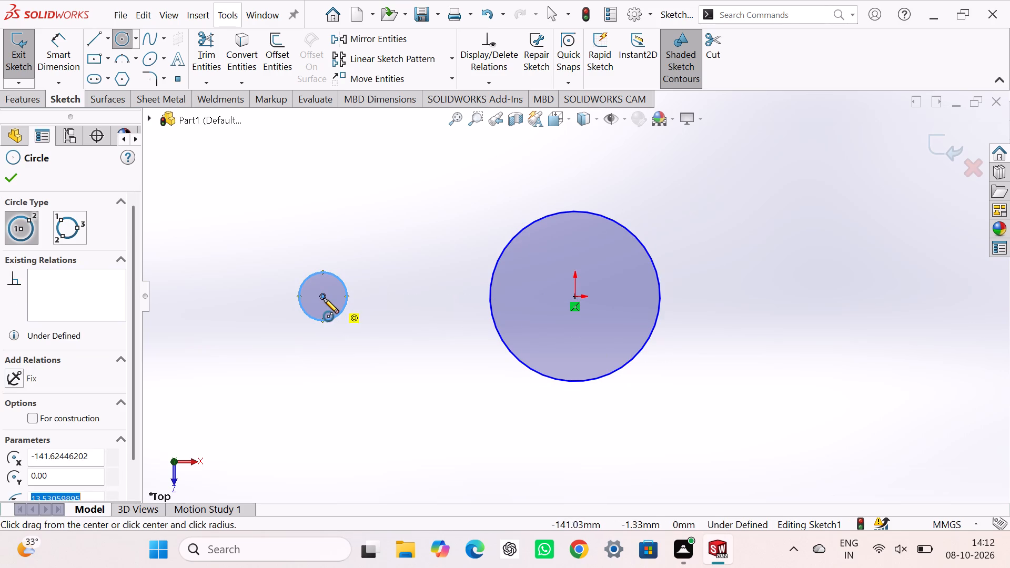
click(323, 295)
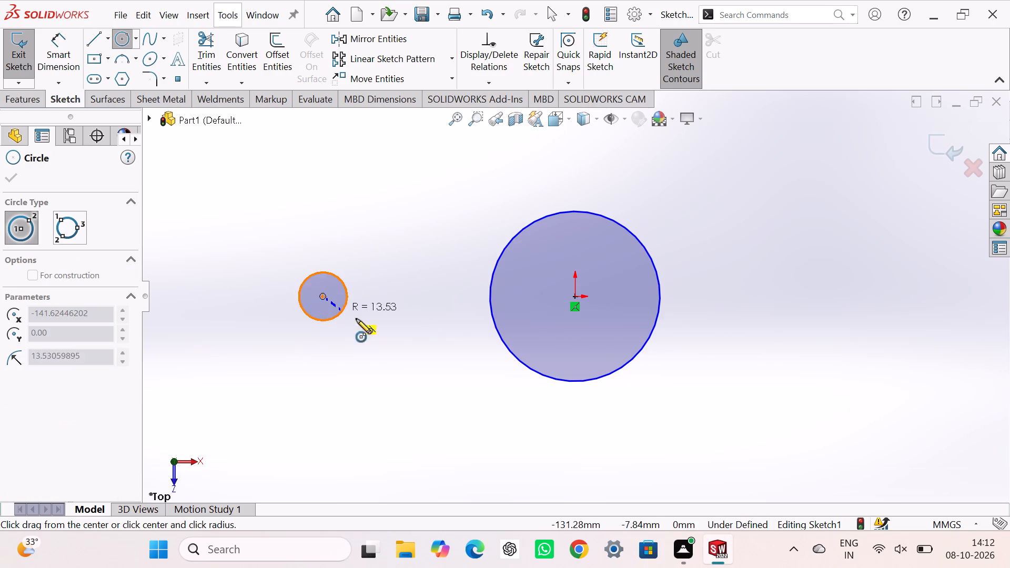
click(376, 339)
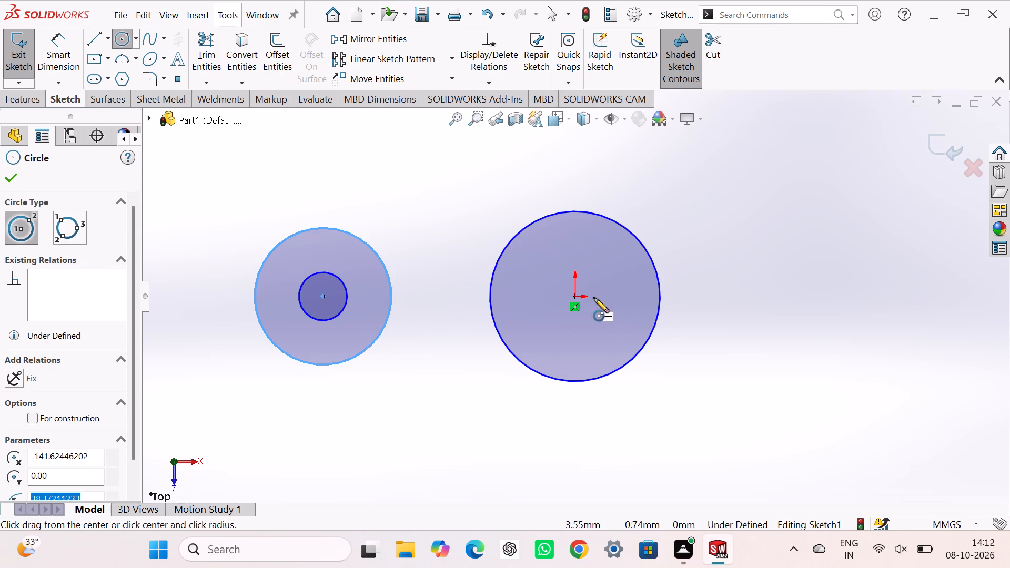
Sketch two concentric circles of about 19.1 mm and 34.6 mm radius, centred about 96.1 mm right of the origin.
click(746, 295)
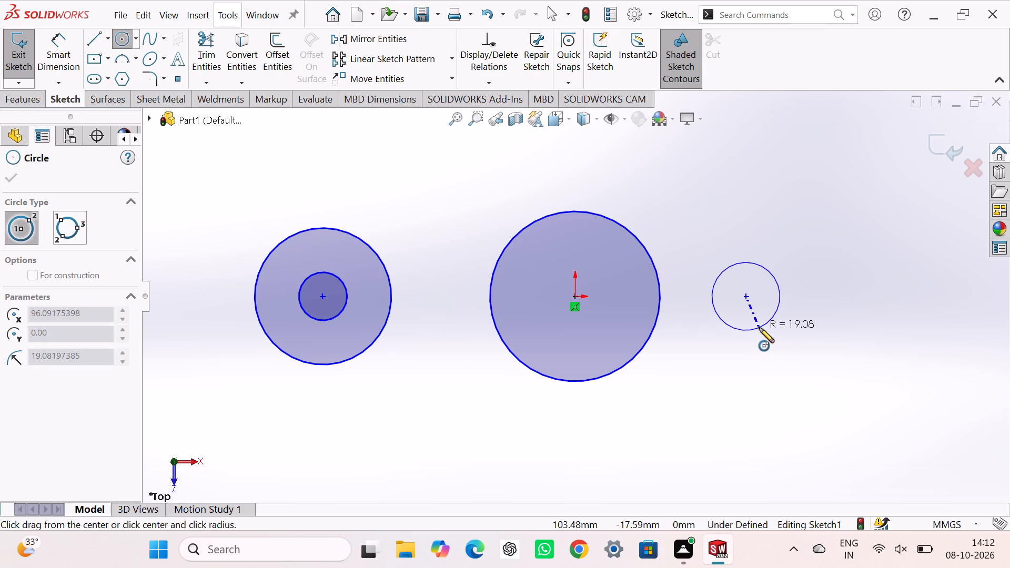
click(759, 328)
click(745, 297)
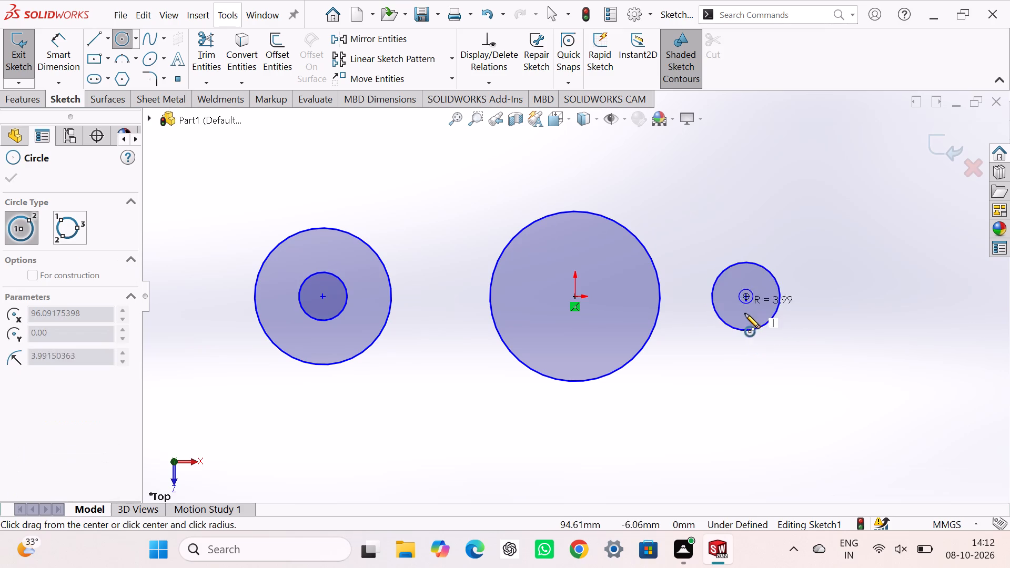
click(756, 357)
right_click(837, 191)
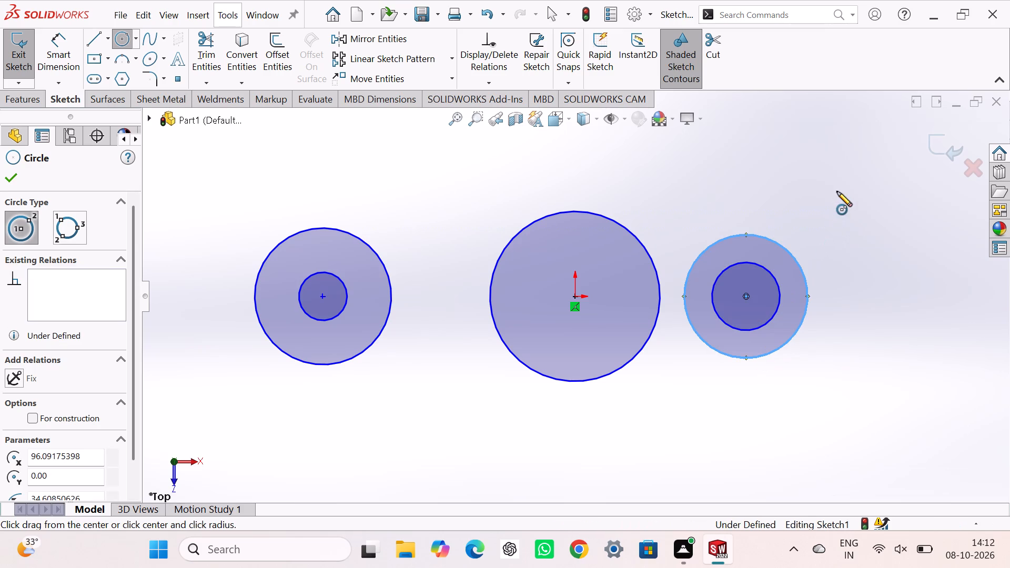
click(836, 197)
click(783, 209)
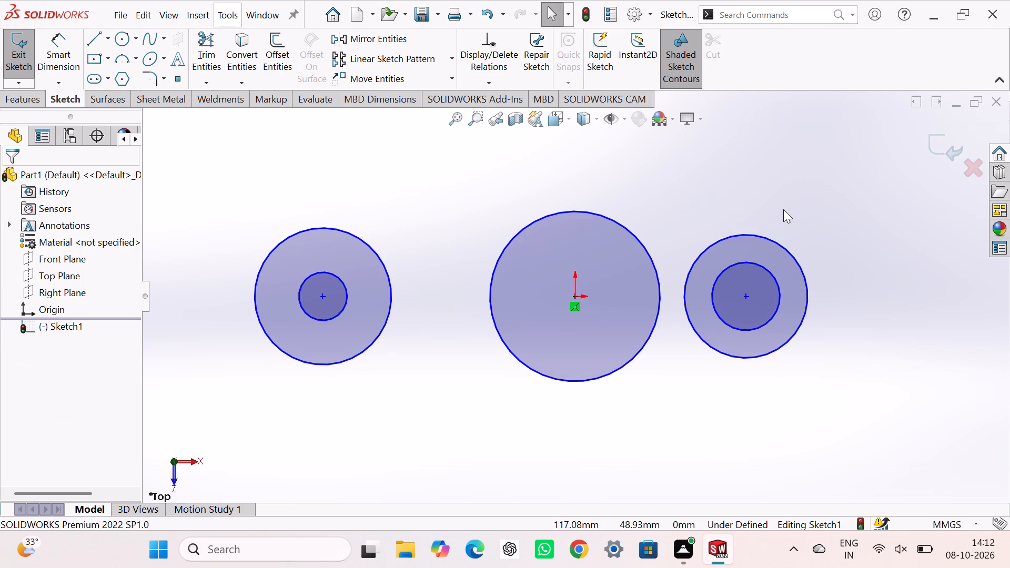
Add Horizontal relations between the left and right circle centres, and between each of them and the middle circle's centre.
click(323, 299)
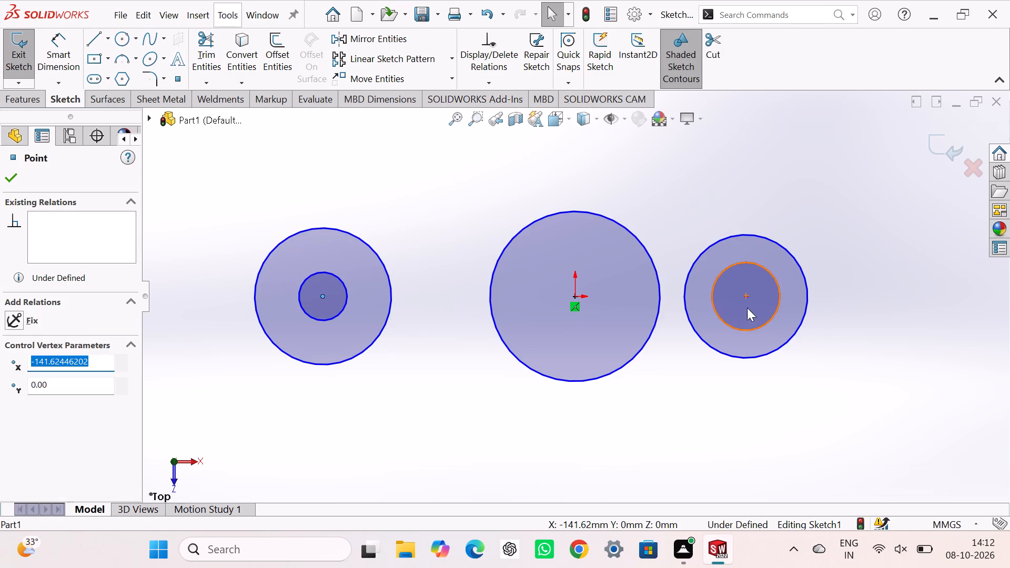
ctrl+click(745, 295)
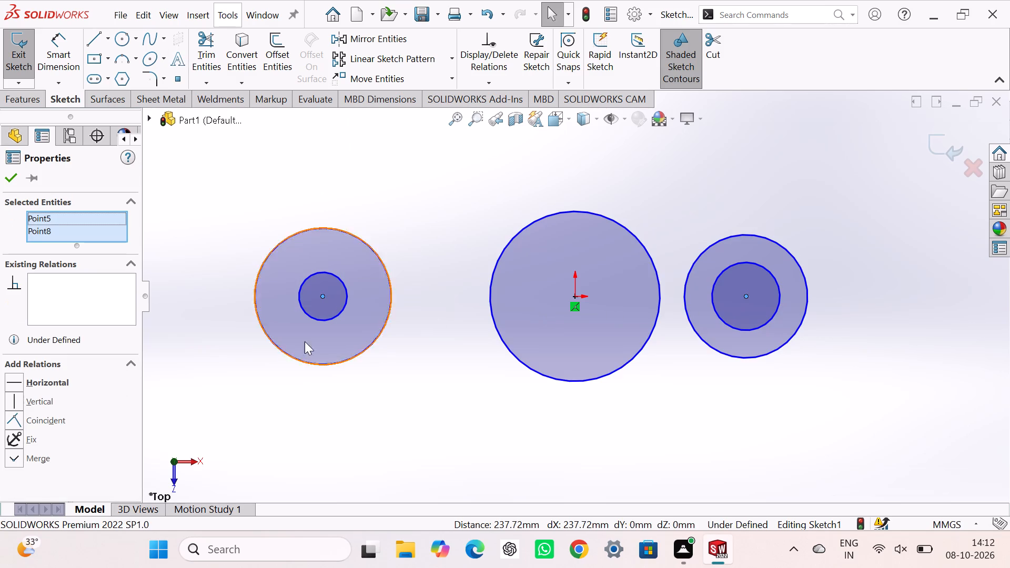
click(36, 380)
click(416, 203)
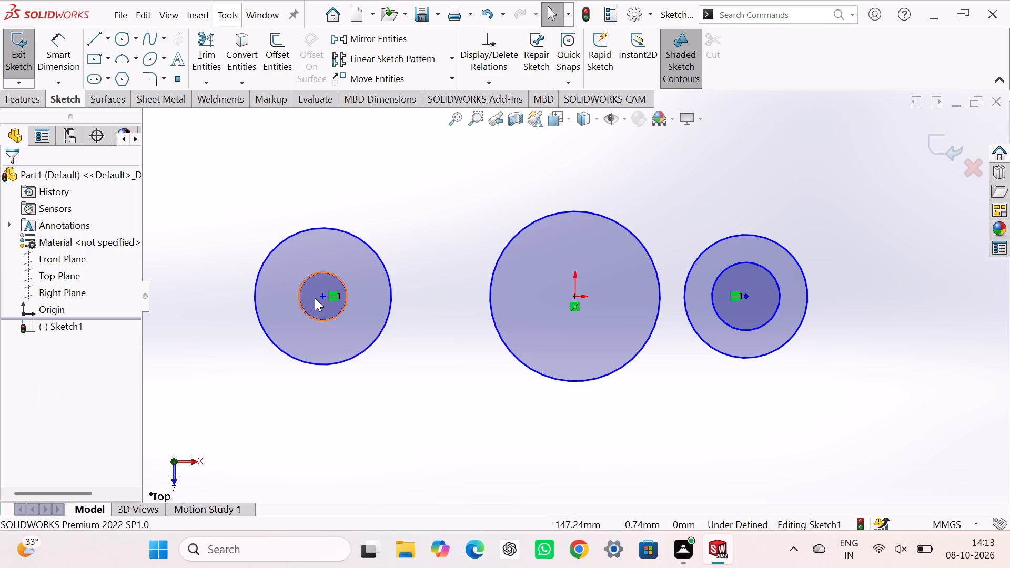
ctrl+click(322, 296)
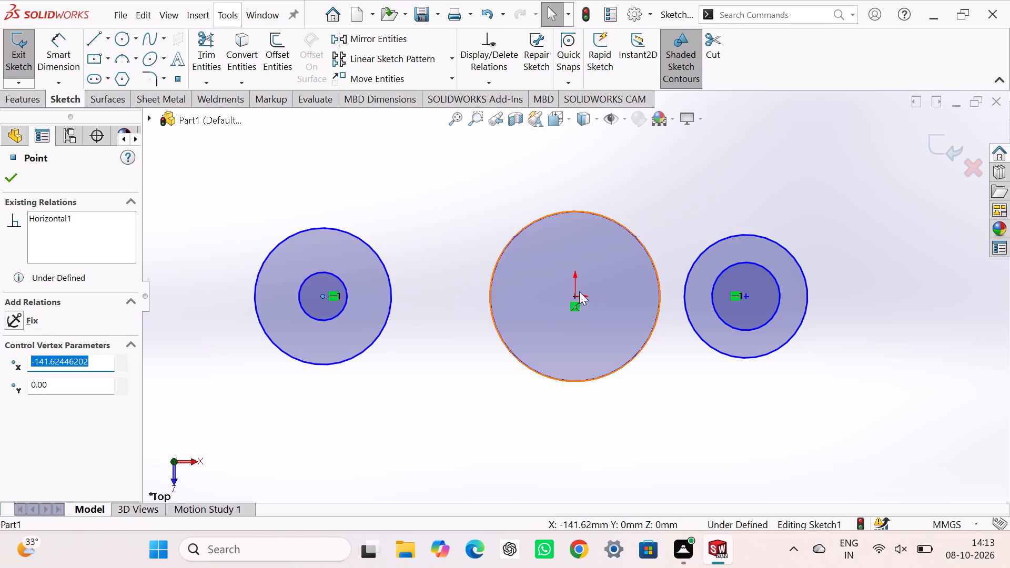
ctrl+click(577, 297)
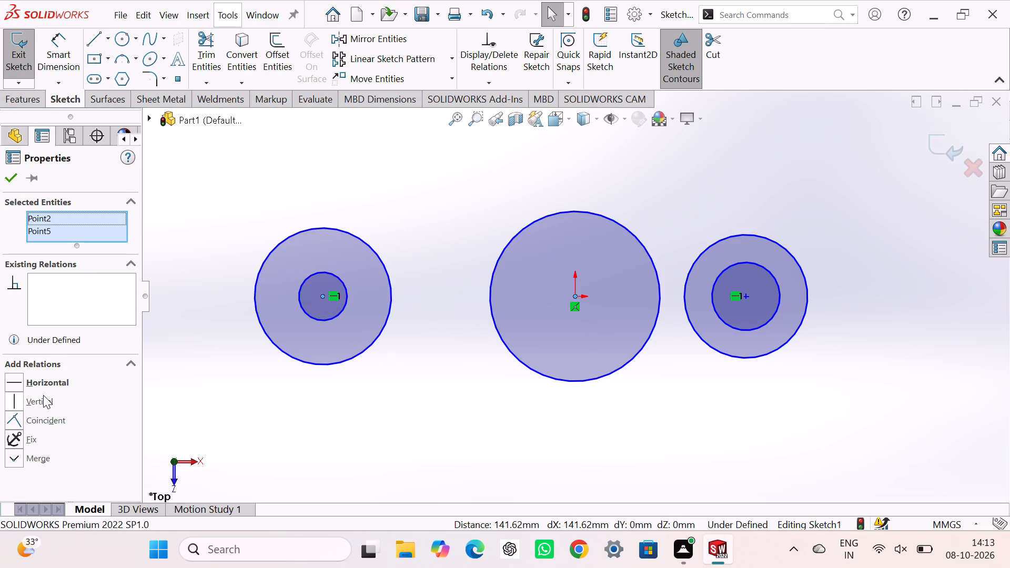
click(44, 382)
click(512, 192)
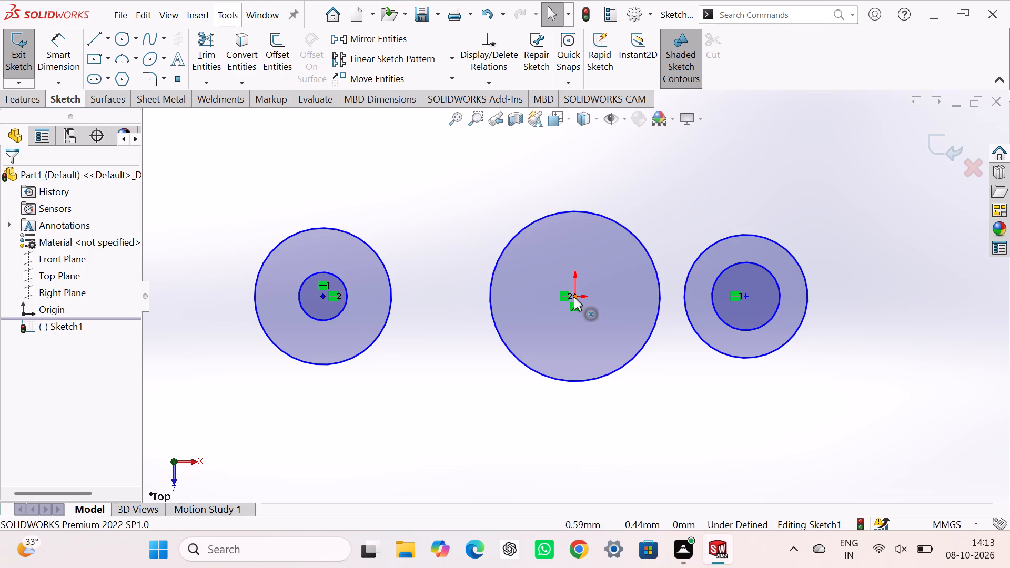
ctrl+click(574, 297)
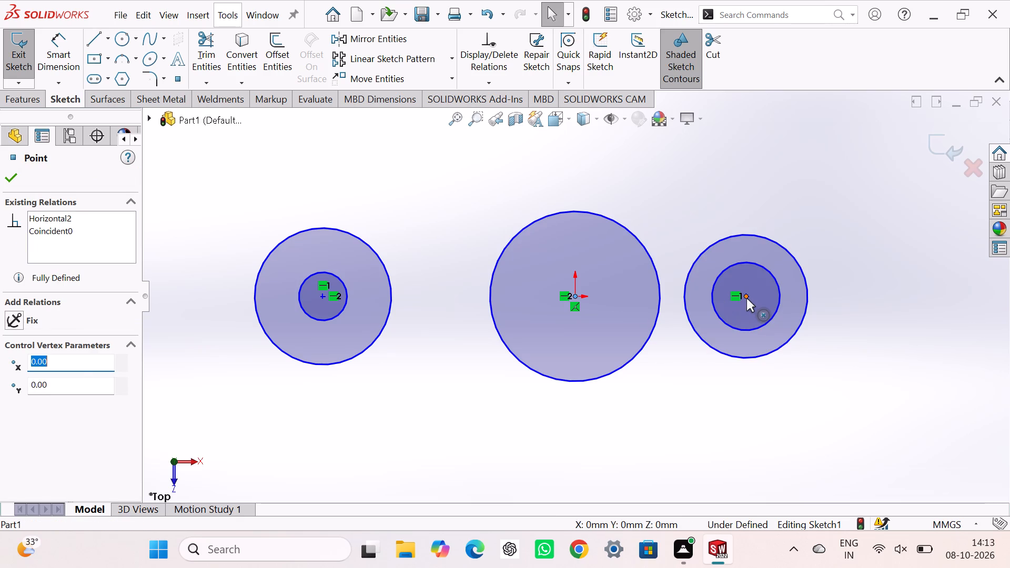
ctrl+click(746, 298)
click(52, 380)
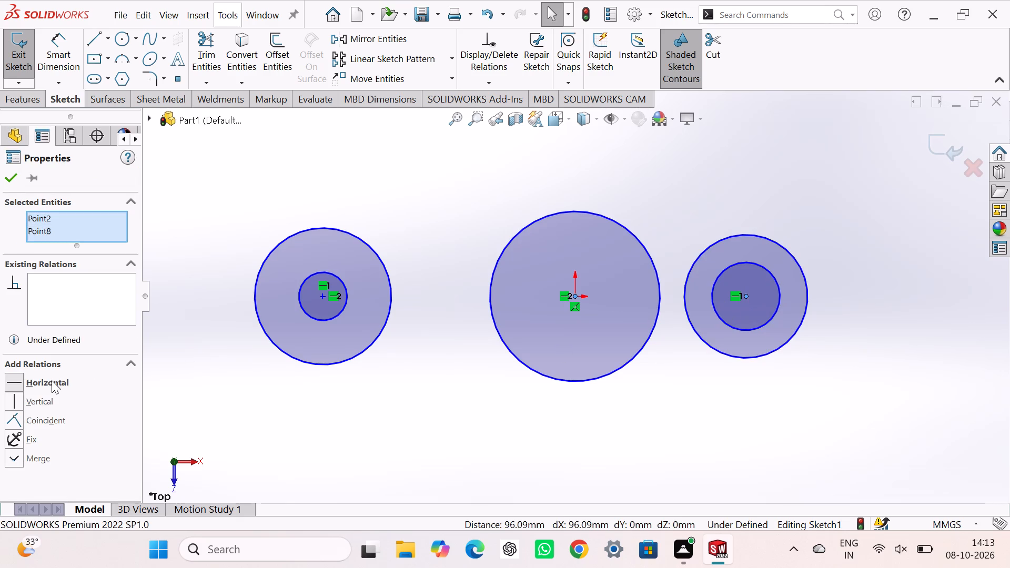
click(380, 225)
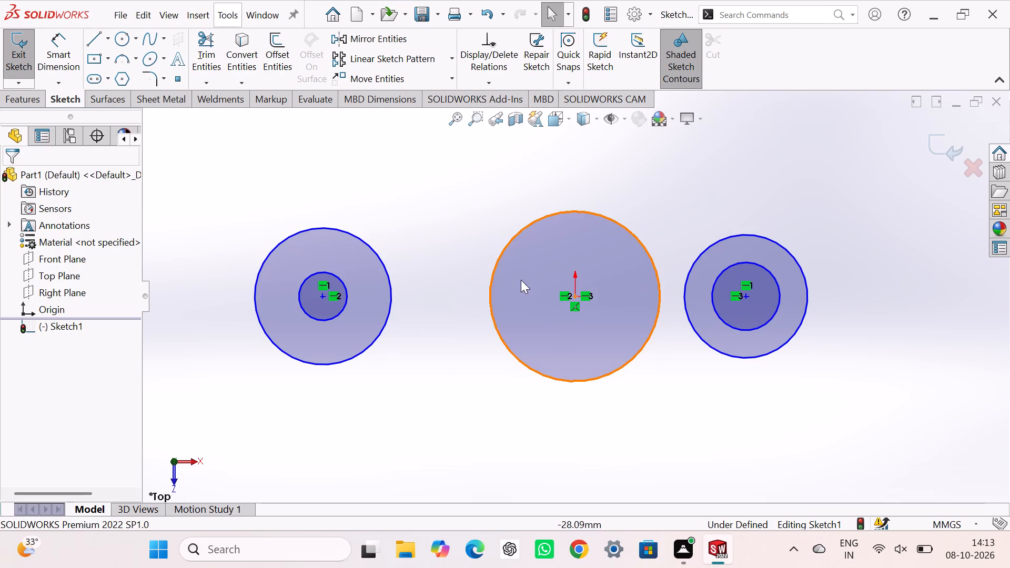
Draw a vertical centerline from the origin up past the top of the middle circle.
click(108, 40)
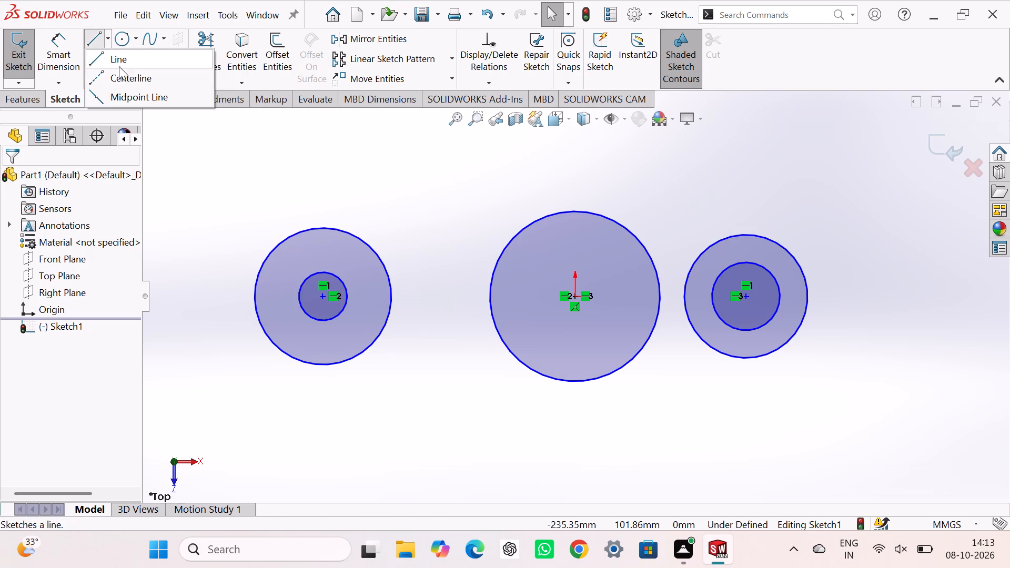
click(124, 79)
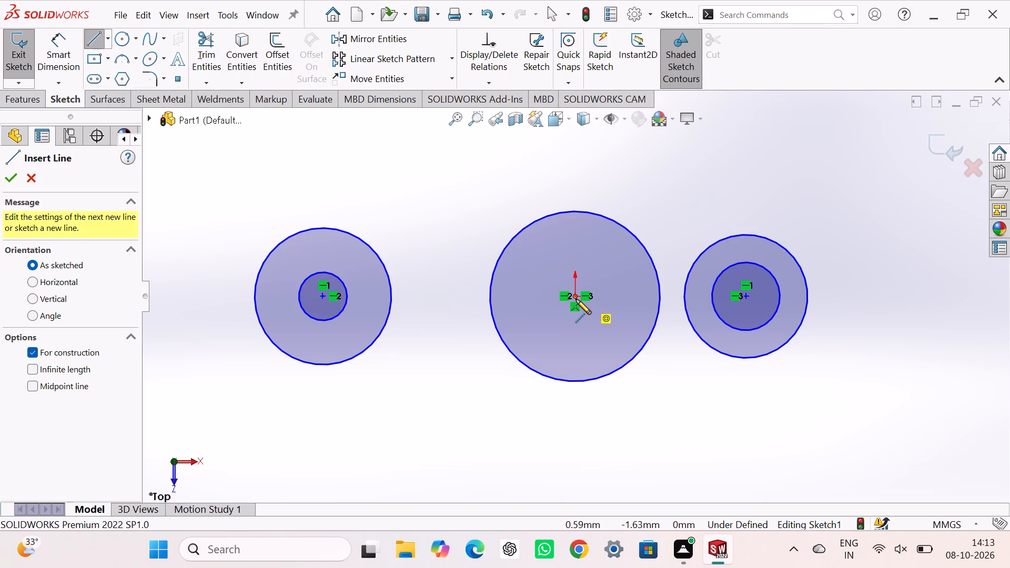
click(576, 299)
click(577, 166)
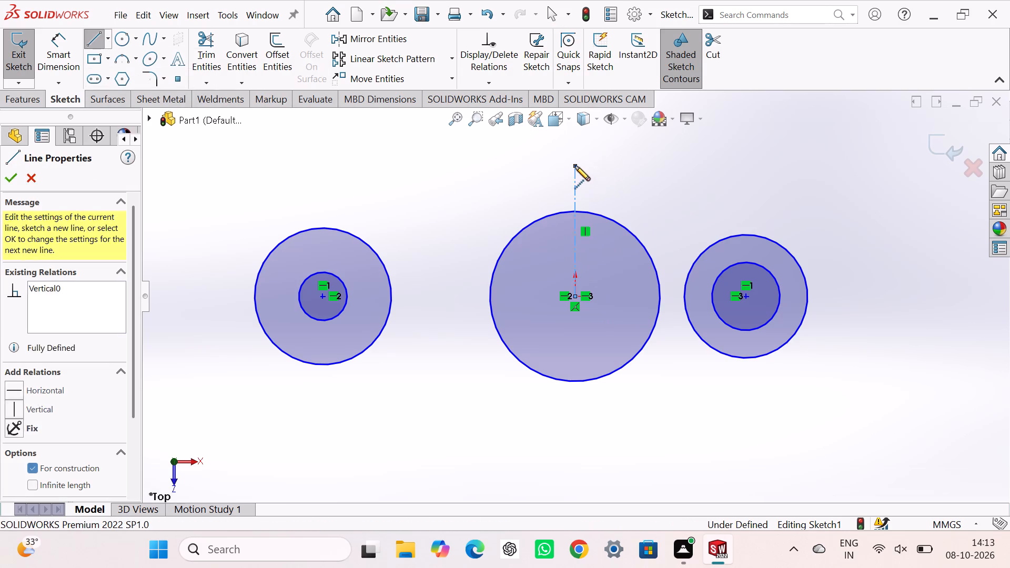
right_click(498, 169)
click(517, 176)
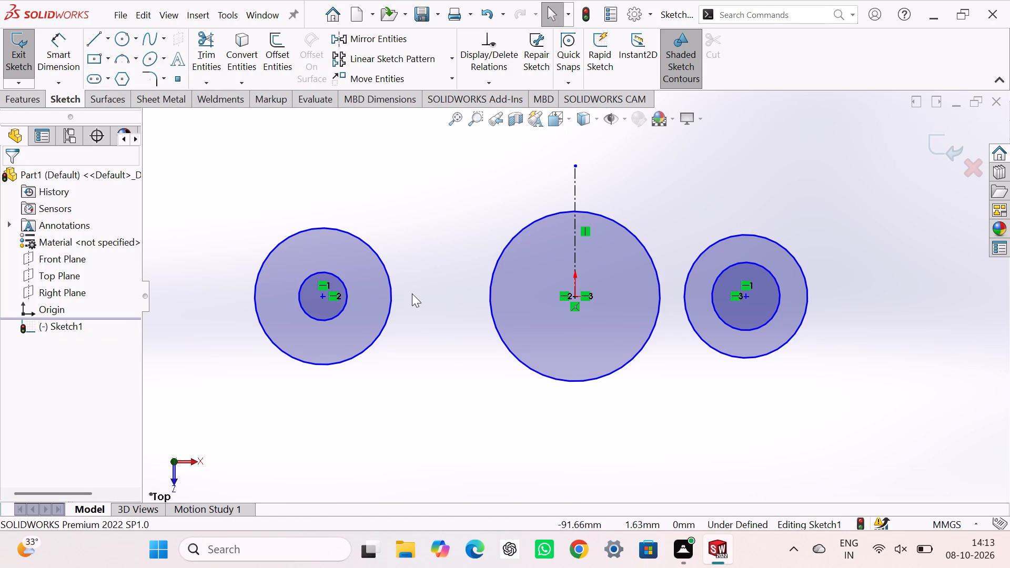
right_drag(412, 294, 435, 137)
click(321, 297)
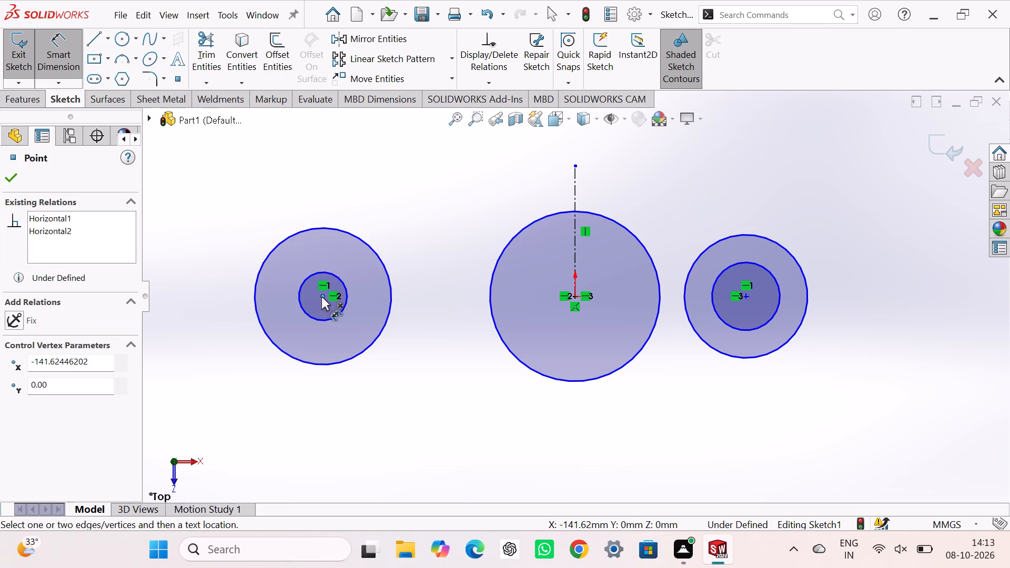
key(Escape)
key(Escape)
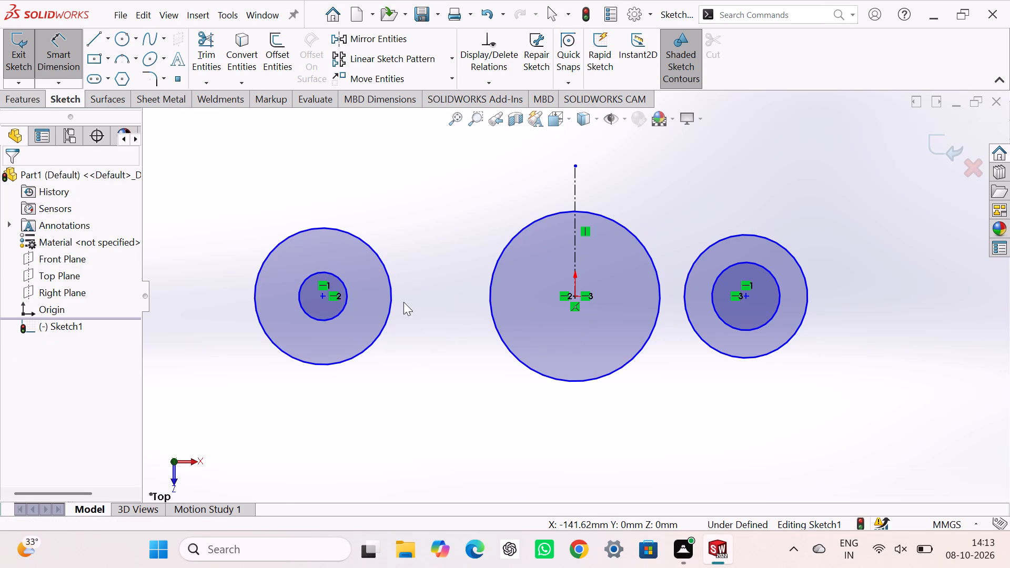
Make the left and right circle centres symmetric about the vertical centerline.
click(324, 298)
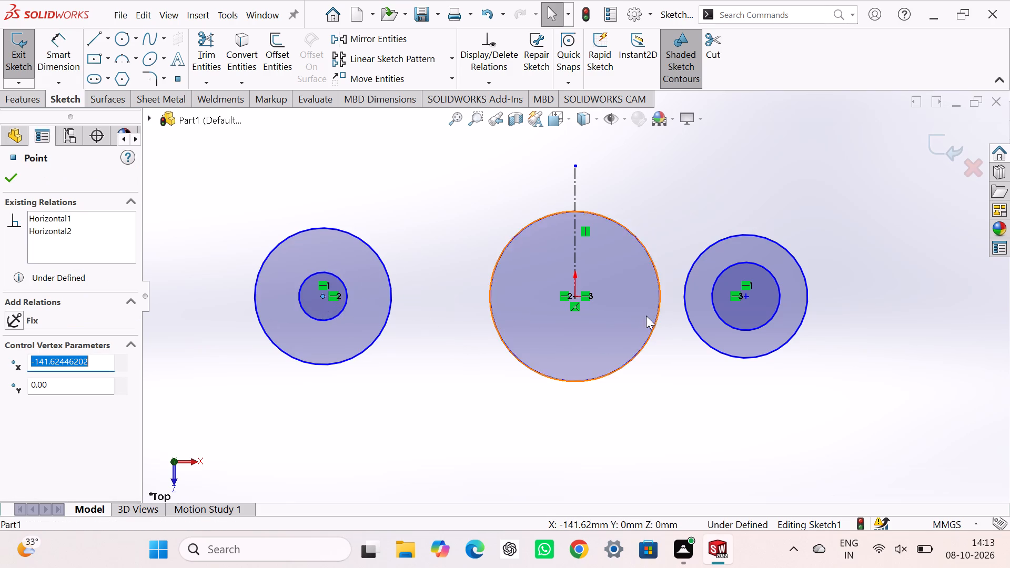
ctrl+click(746, 297)
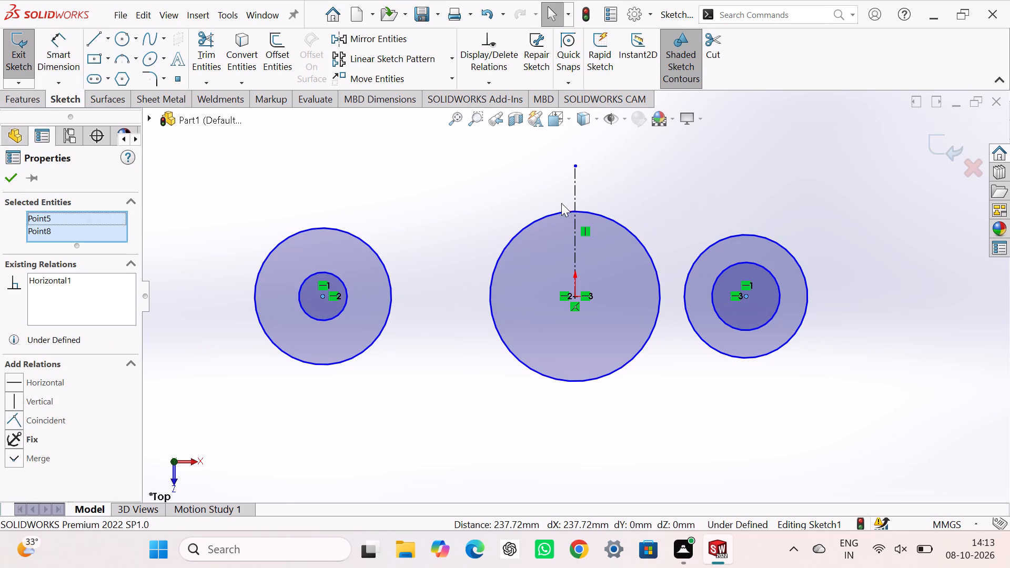
ctrl+click(572, 190)
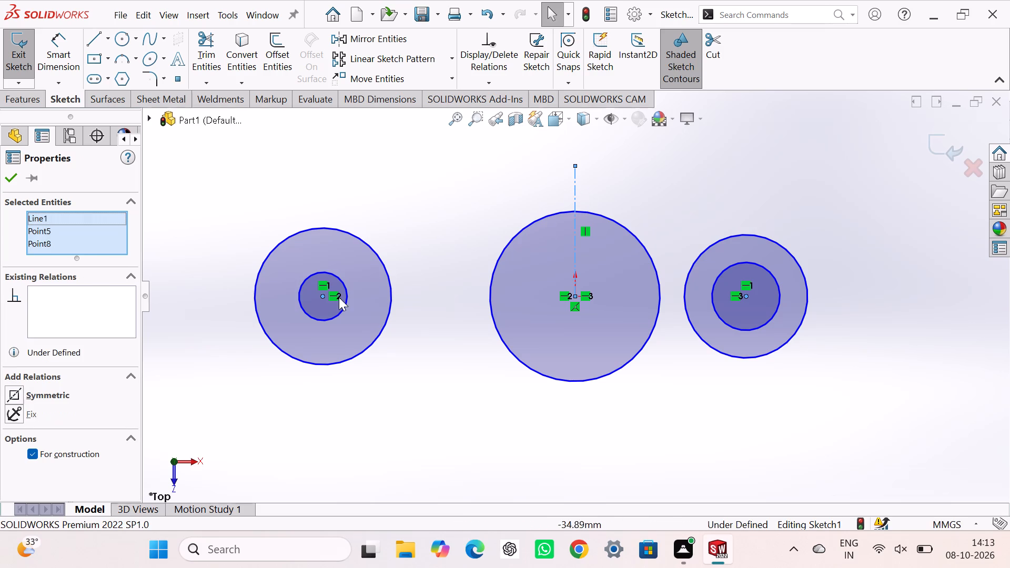
click(41, 396)
drag(308, 425, 315, 428)
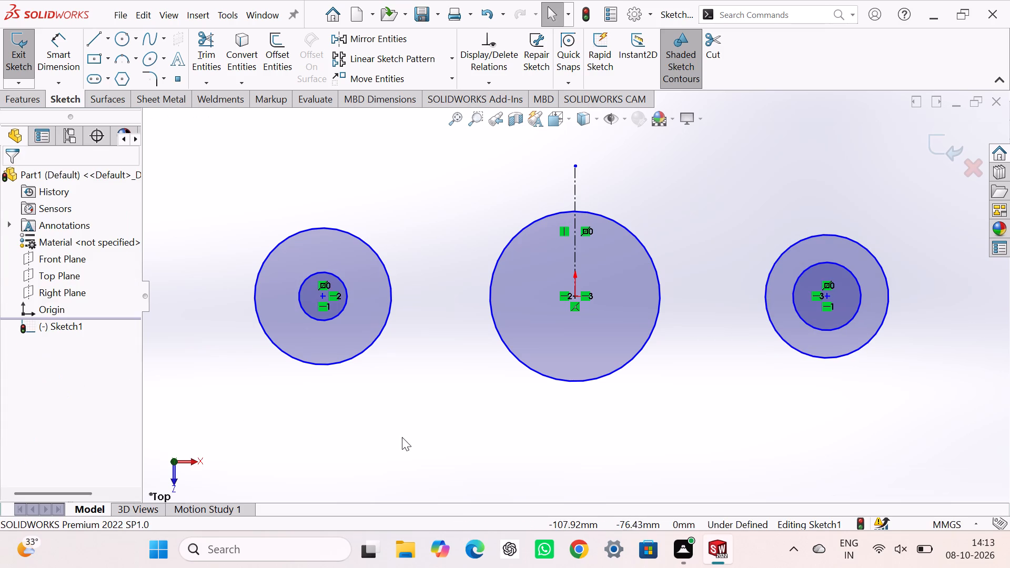
Add an Equal relation between the inner circles of the left and right concentric pairs.
click(347, 309)
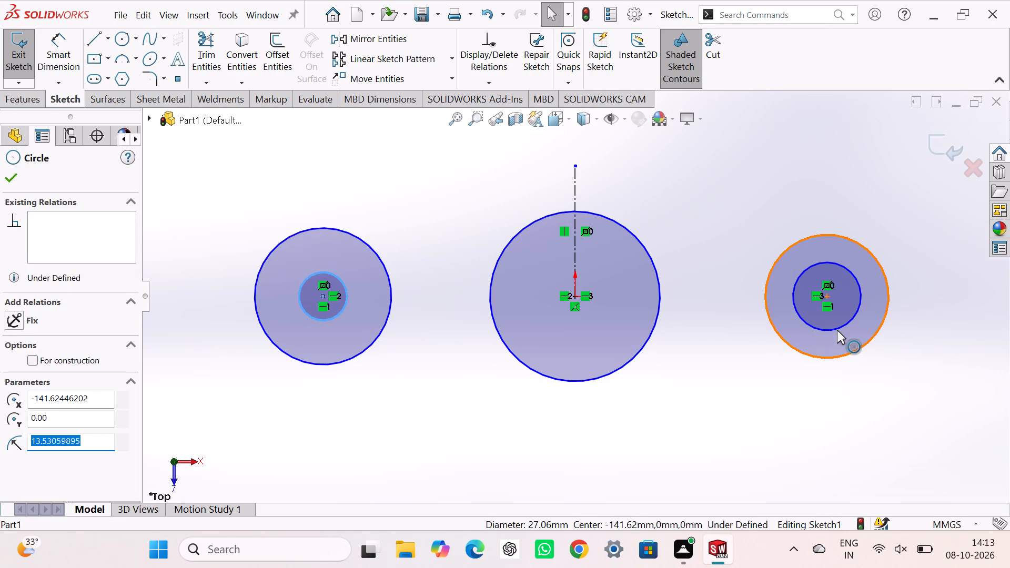
ctrl+click(837, 330)
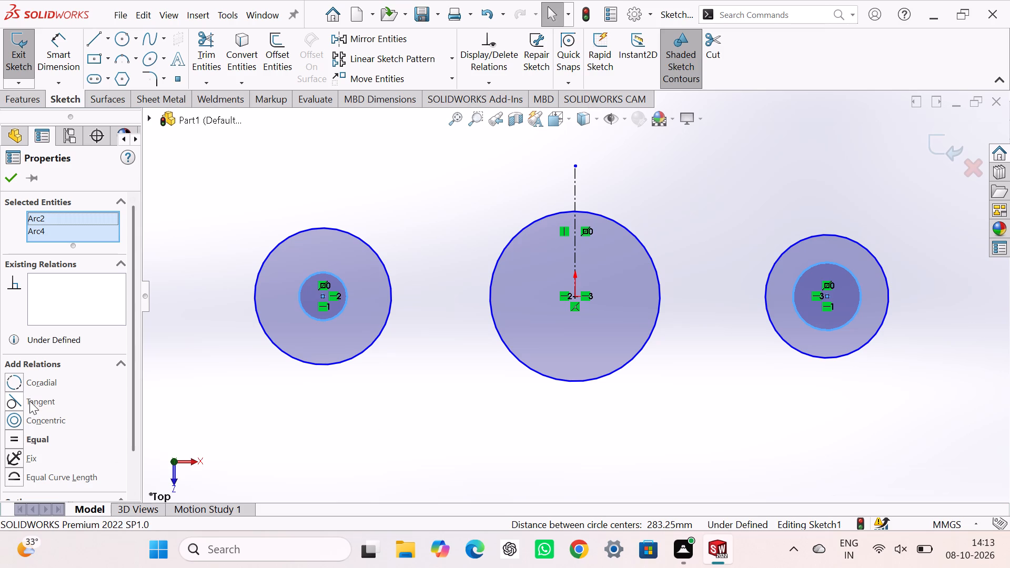
click(20, 440)
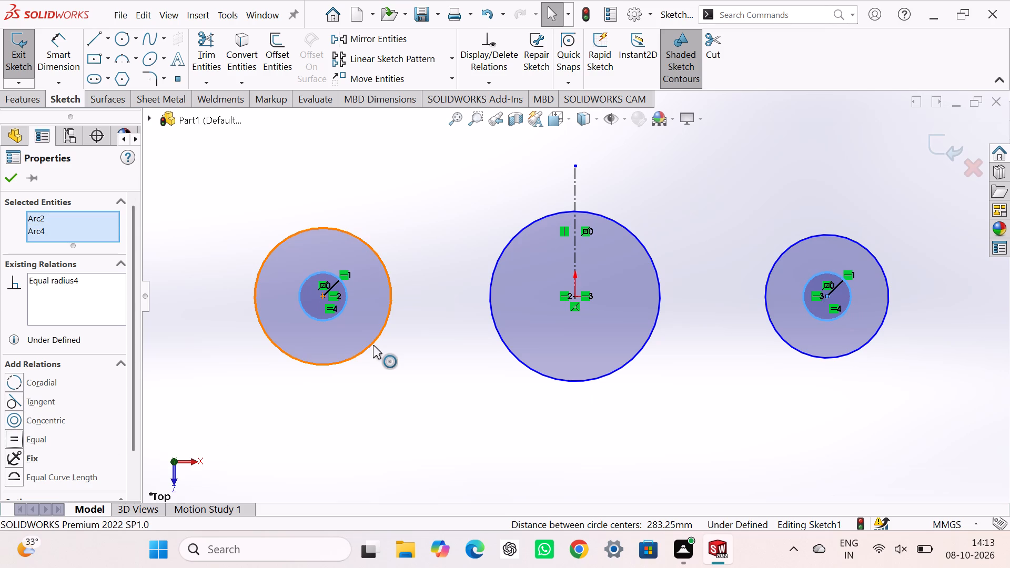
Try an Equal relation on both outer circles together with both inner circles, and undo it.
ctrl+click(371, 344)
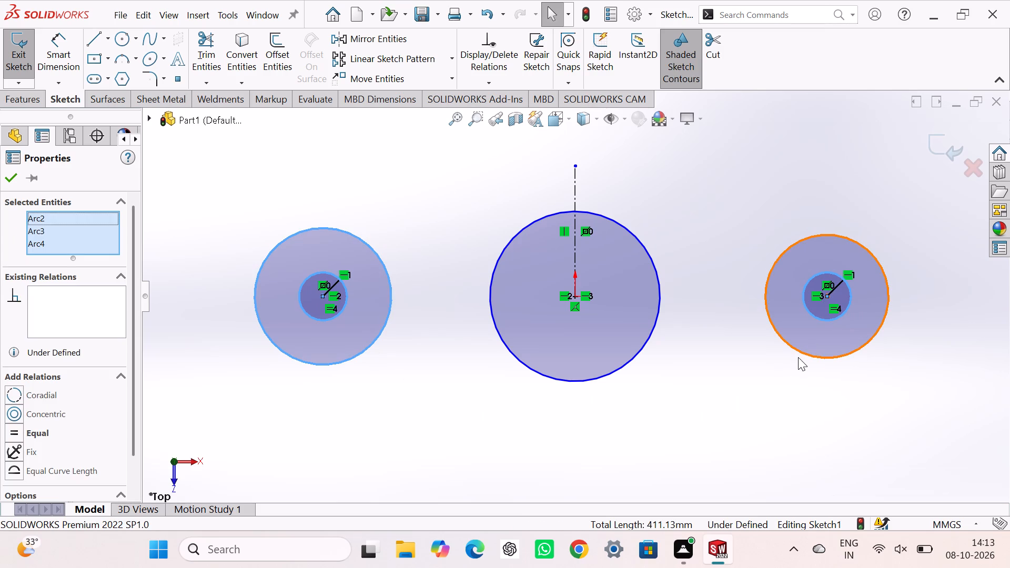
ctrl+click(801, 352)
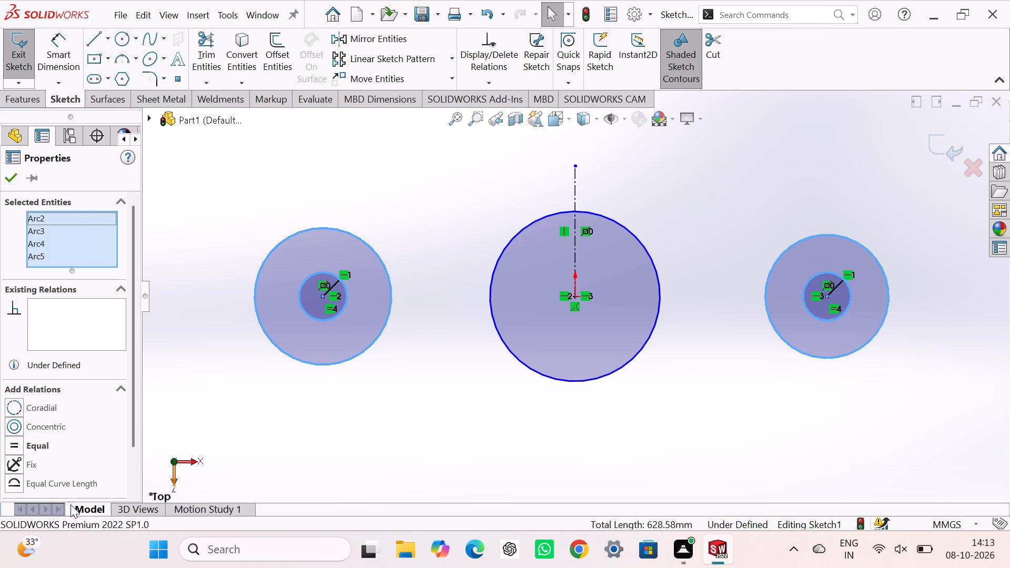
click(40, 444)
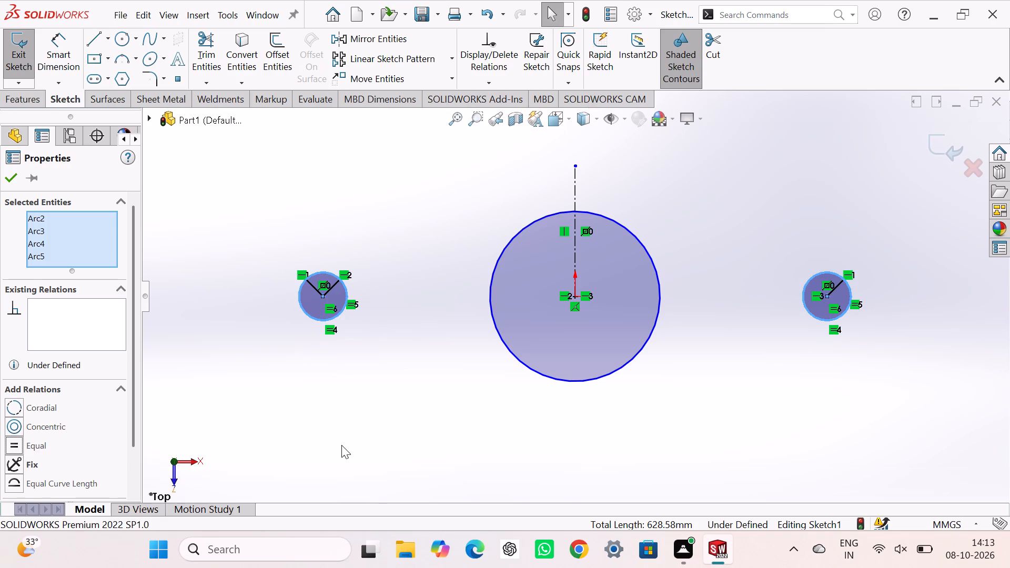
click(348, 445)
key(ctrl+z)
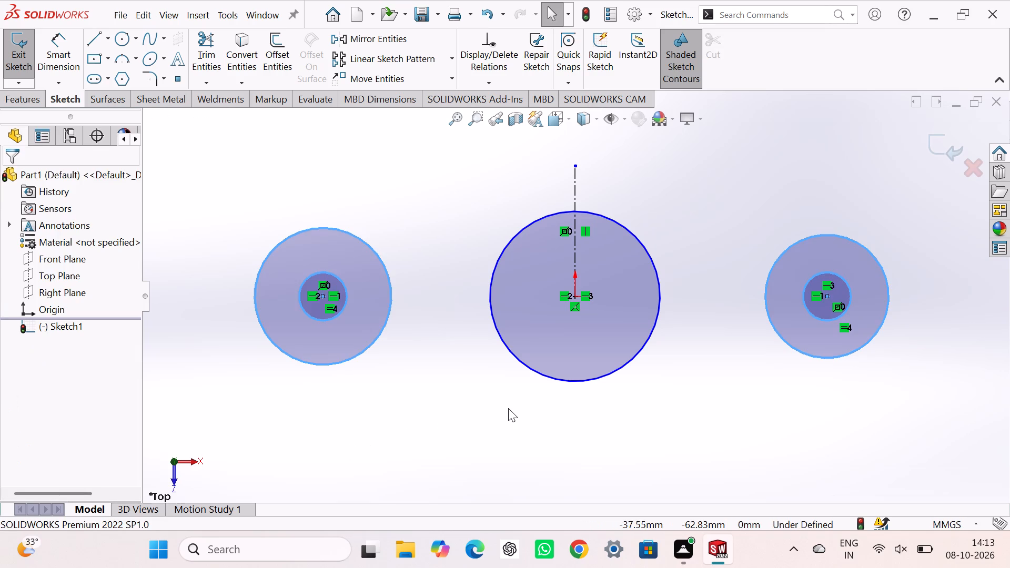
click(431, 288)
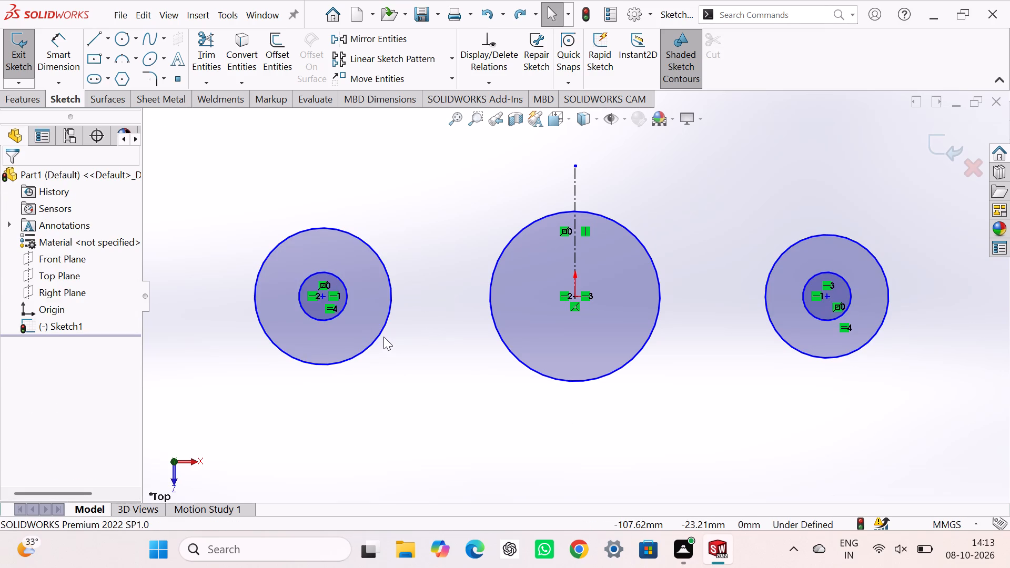
Add an Equal relation between only the two outer circles of the left and right concentric pairs.
click(383, 331)
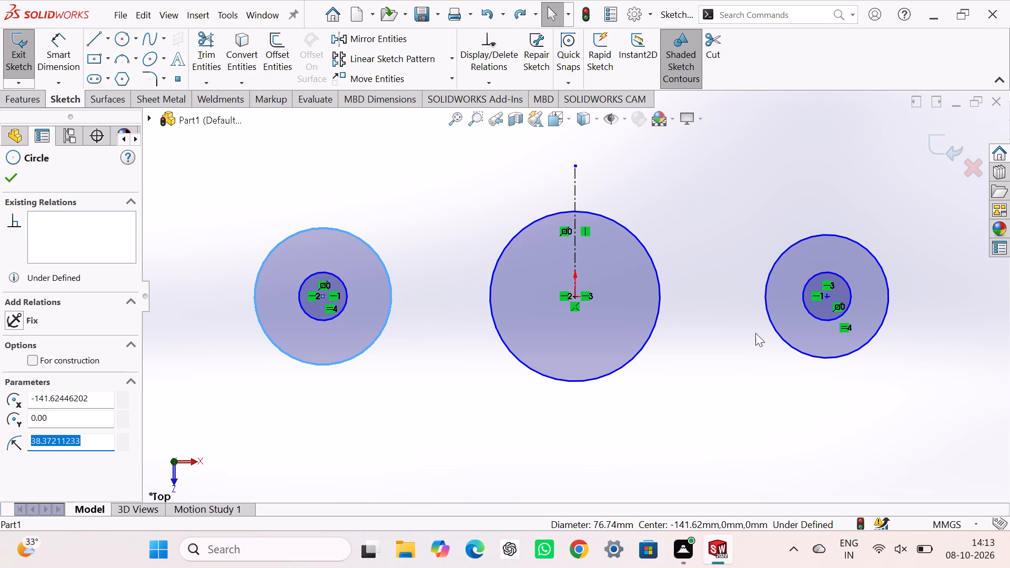
ctrl+click(769, 317)
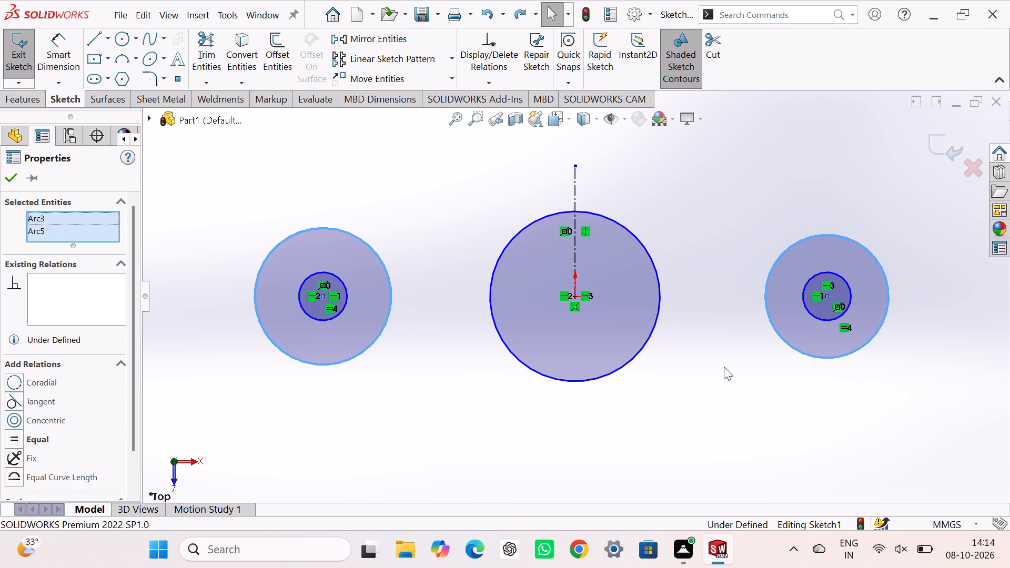
click(31, 441)
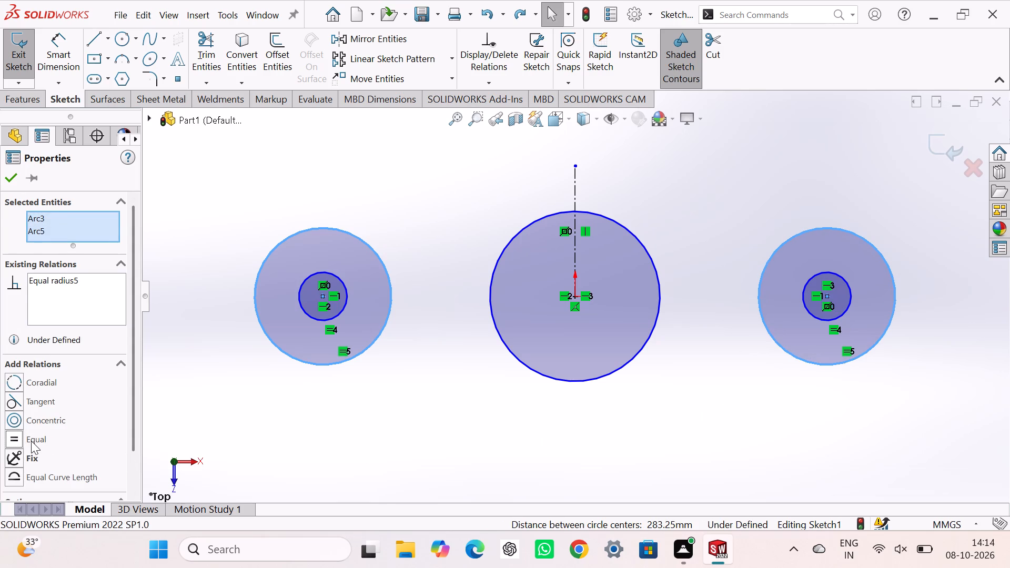
click(477, 403)
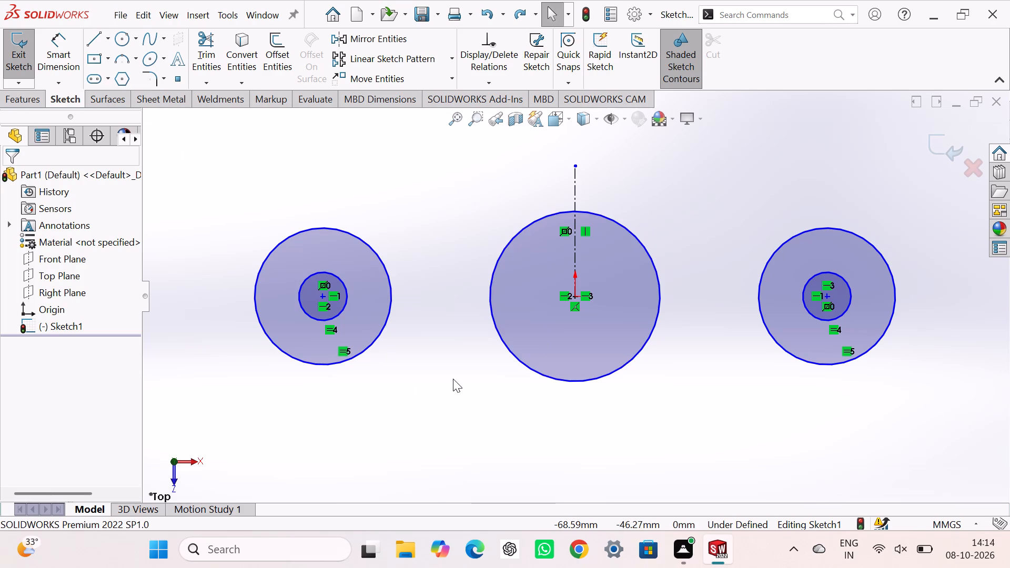
Dimension the left pair's inner circle with a diameter of 14 mm.
right_drag(452, 379, 461, 195)
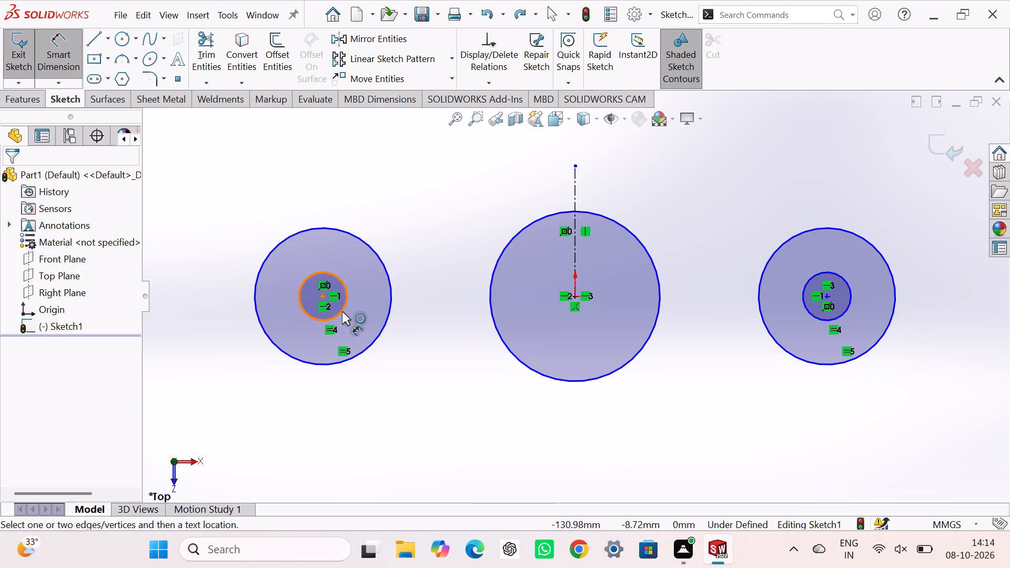
drag(342, 311, 329, 318)
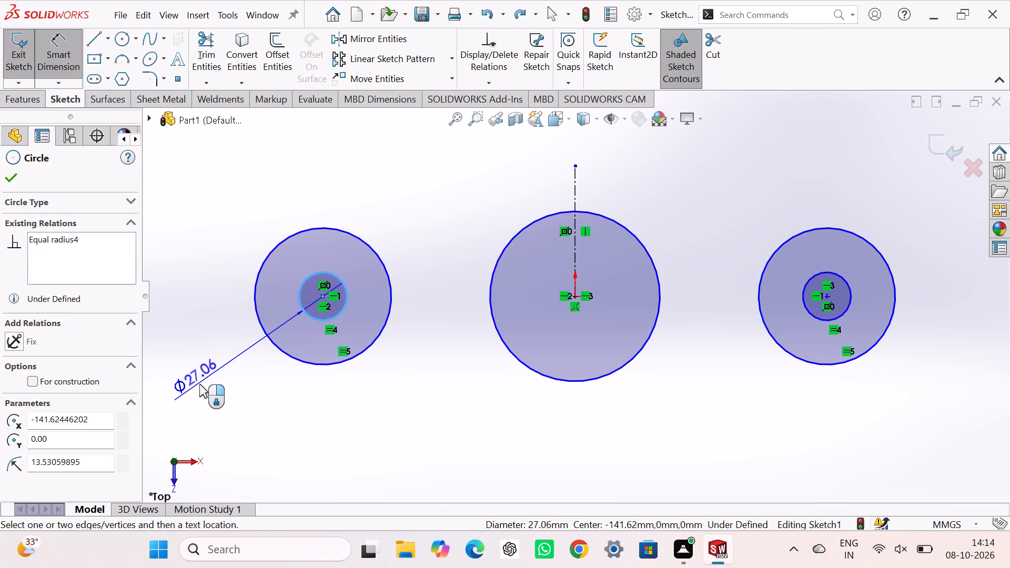
click(199, 384)
text(14)
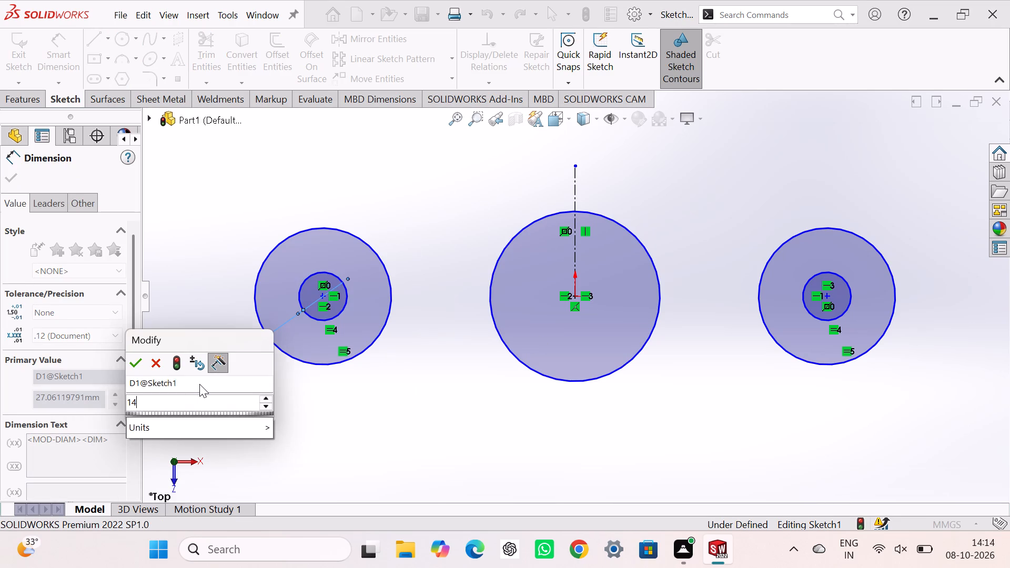
key(Return)
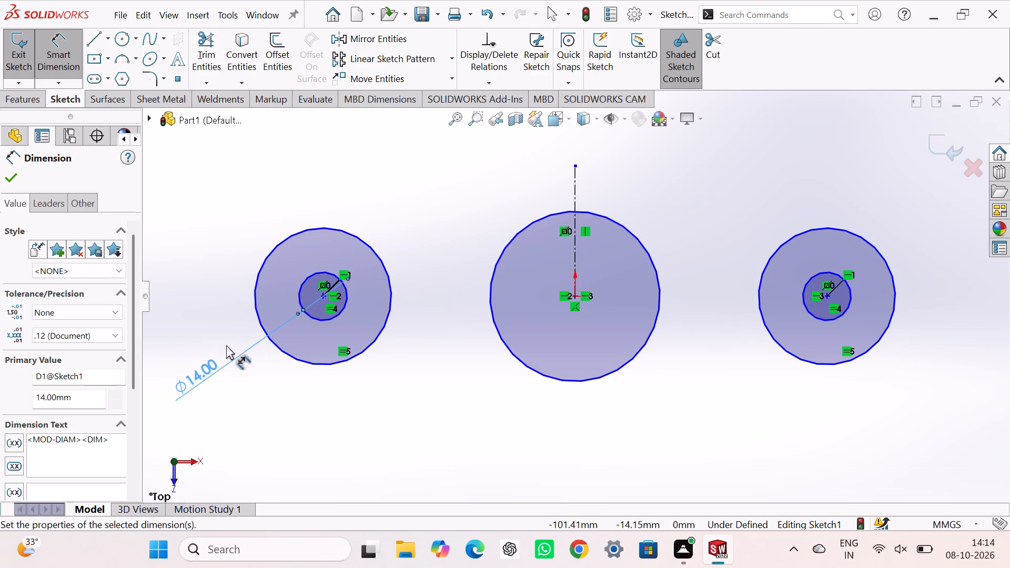
Add a diameter dimension to the left pair's outer circle, keeping its size as it is.
click(276, 247)
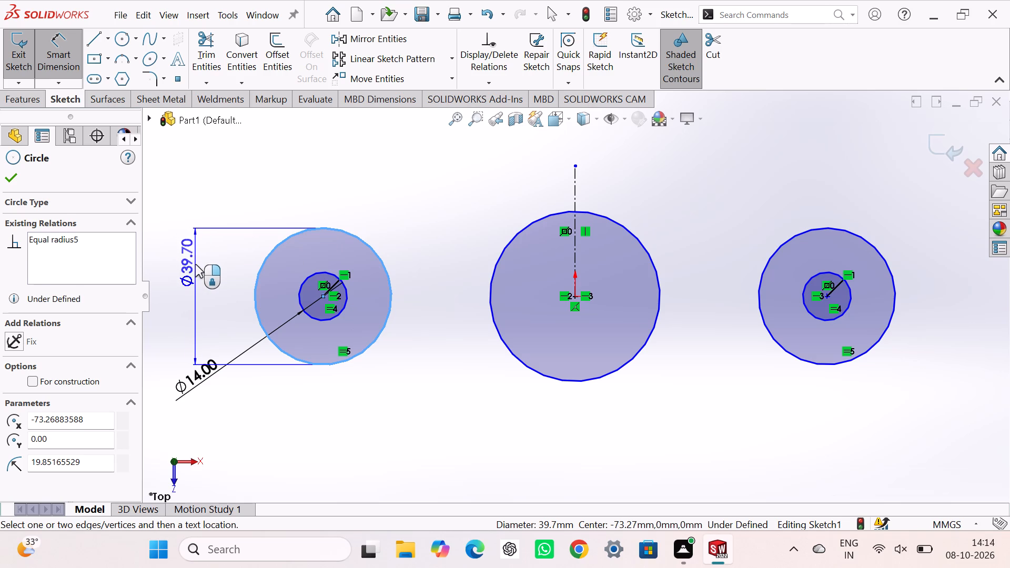
click(195, 264)
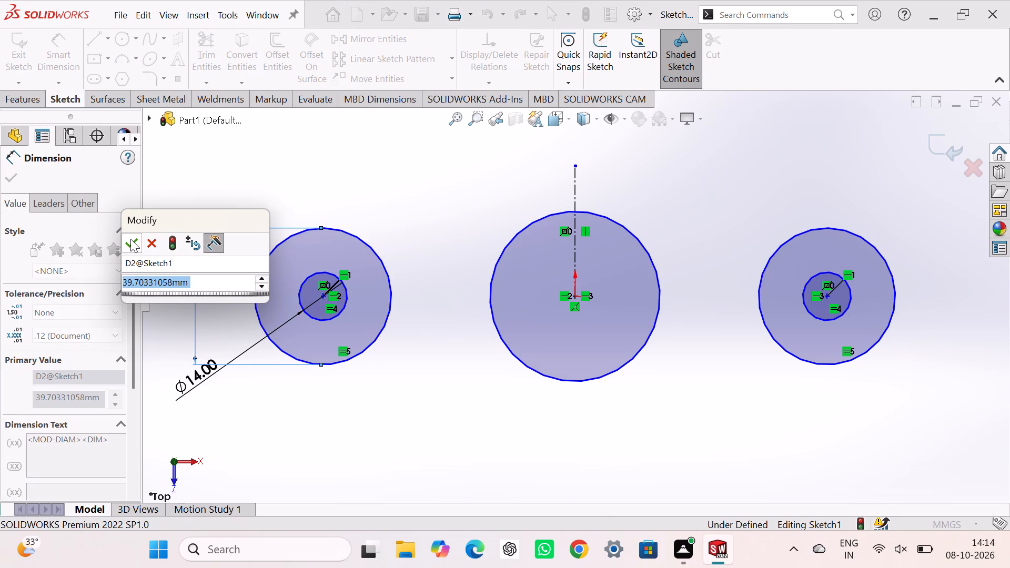
click(130, 239)
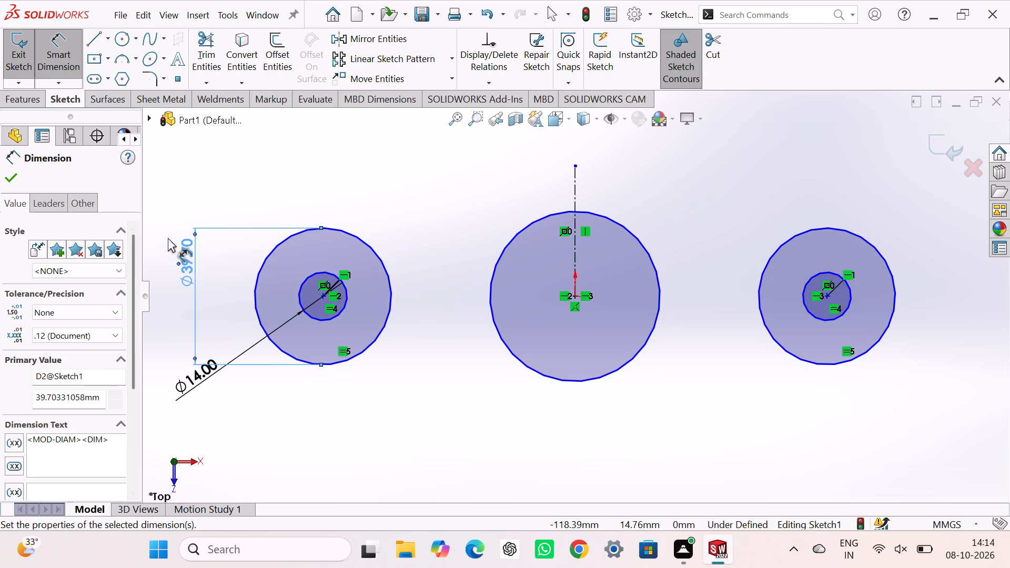
click(13, 175)
click(242, 201)
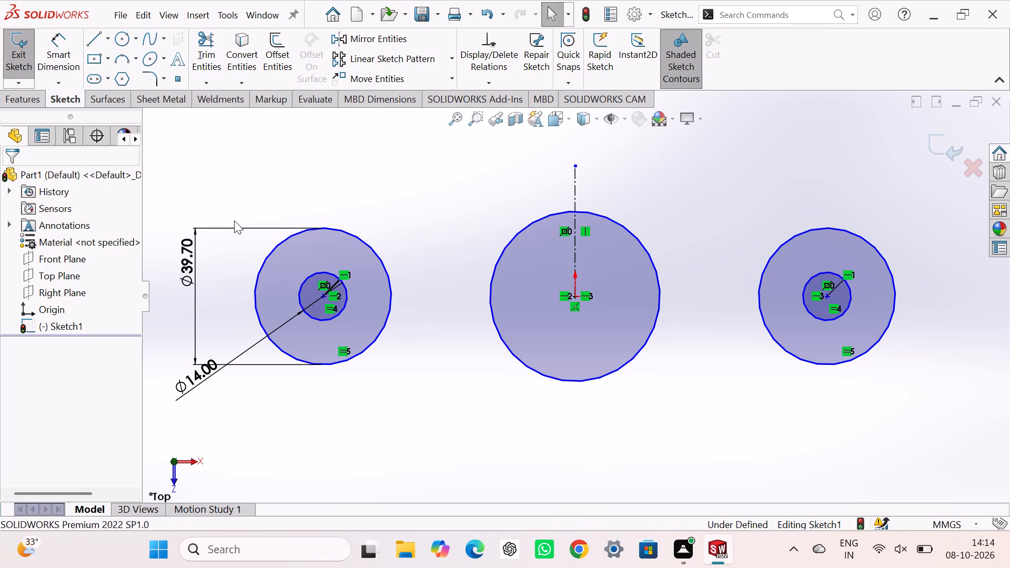
Display the left outer circle's dimension as a radius and set it to 28 mm.
right_click(191, 270)
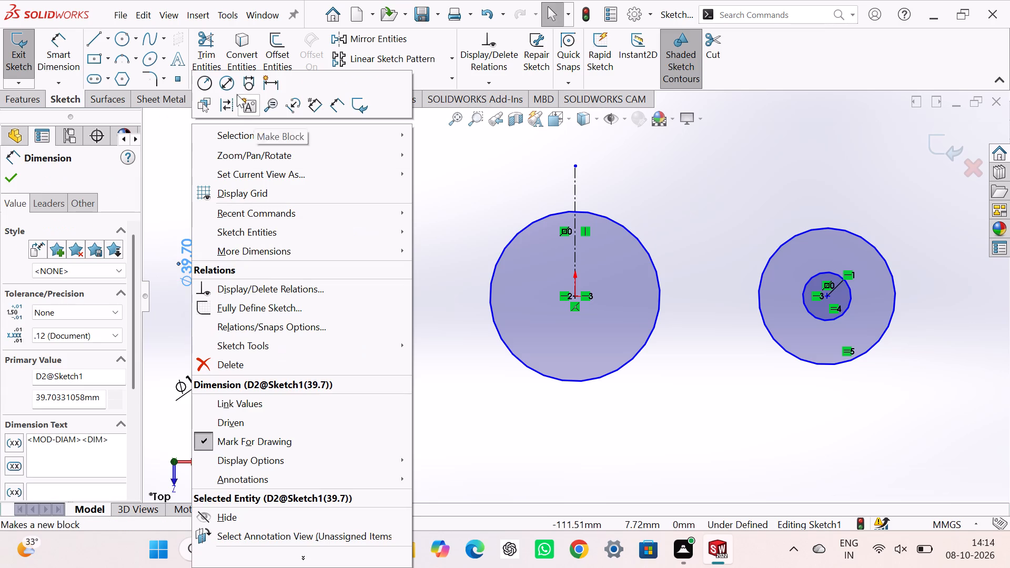
click(201, 80)
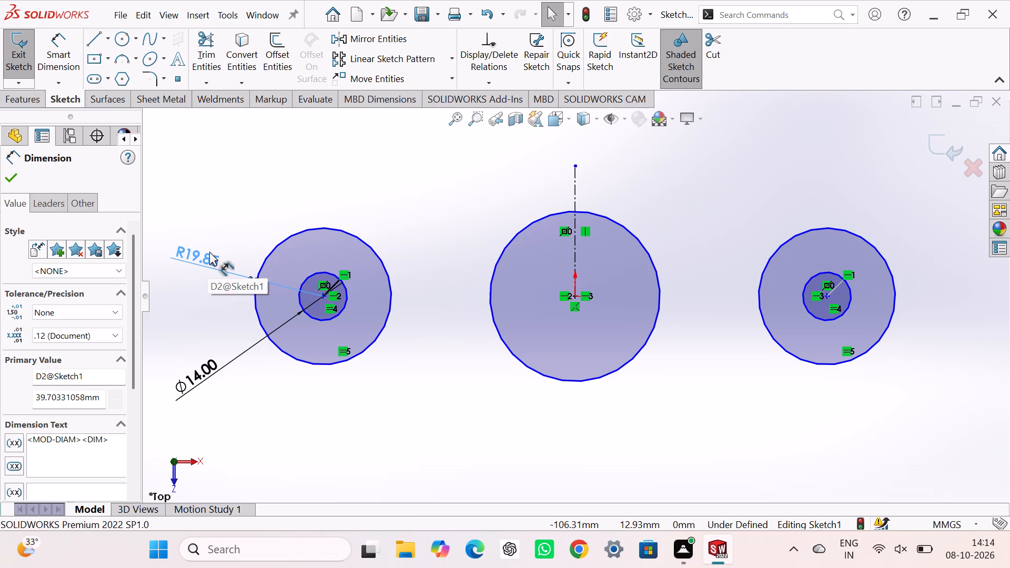
double_click(210, 260)
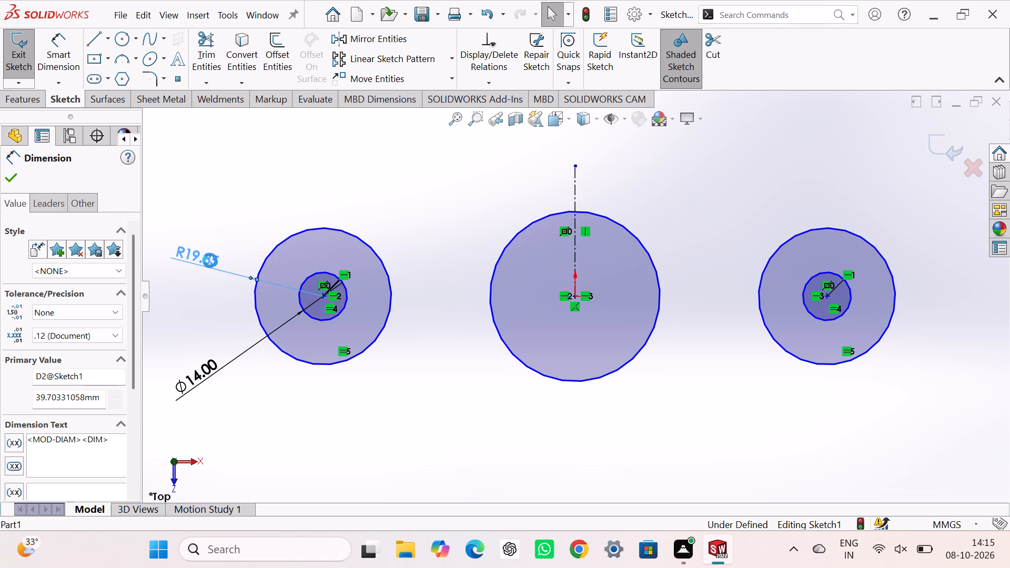
text(28)
key(Return)
click(251, 177)
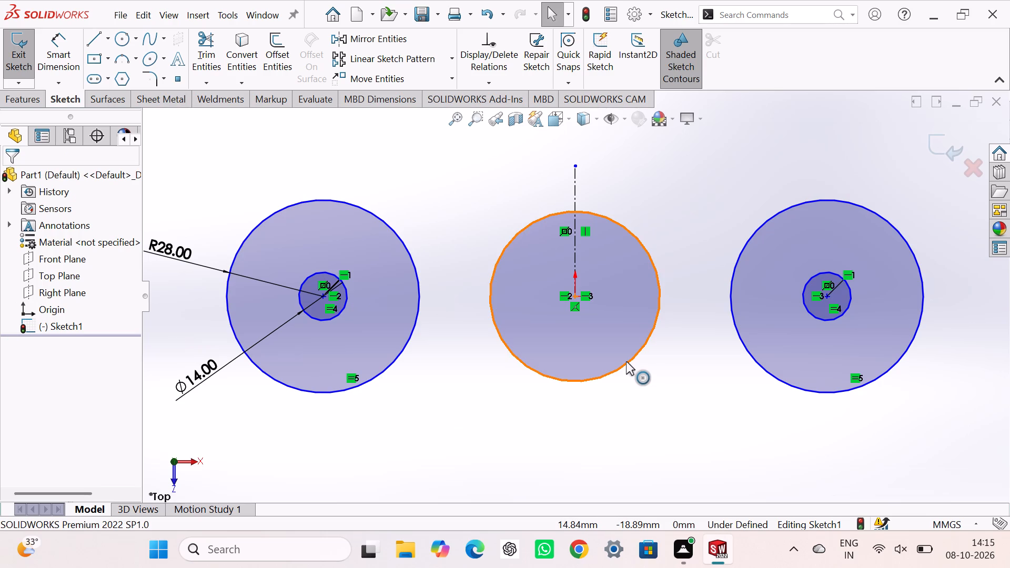
Dimension the middle circle centred on the origin with a diameter of 75 mm.
right_drag(692, 404, 684, 212)
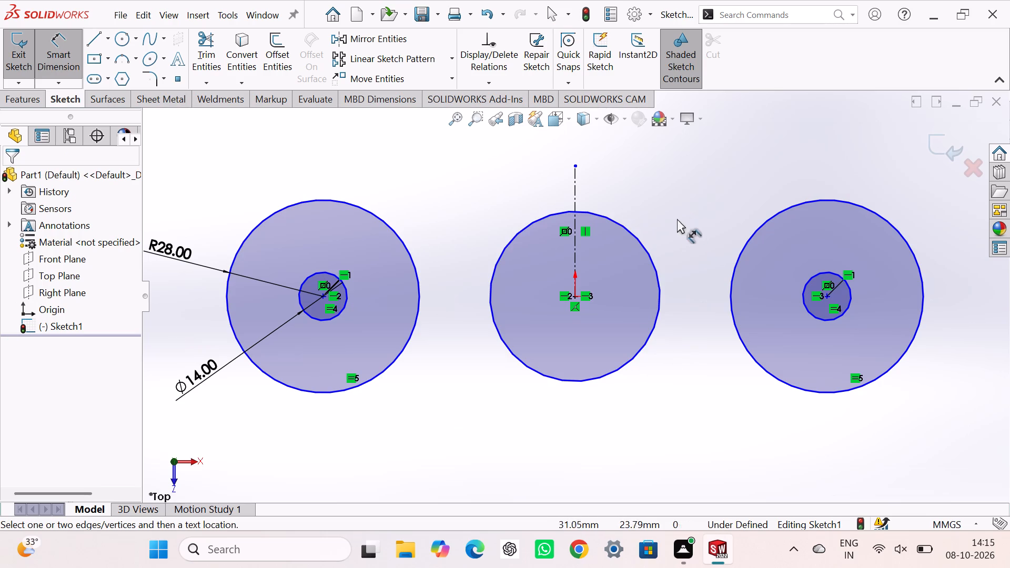
click(649, 257)
click(674, 184)
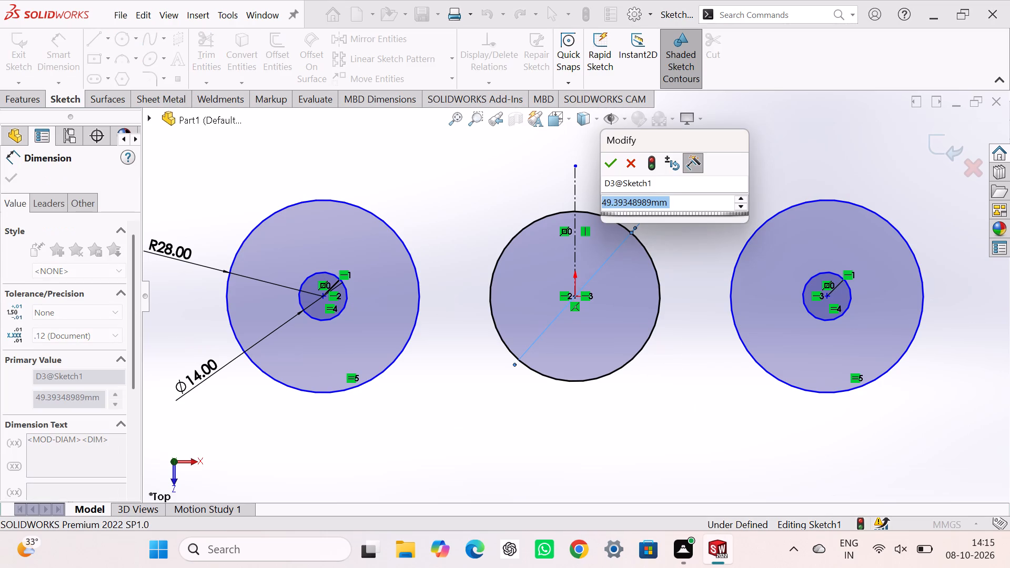
key(7)
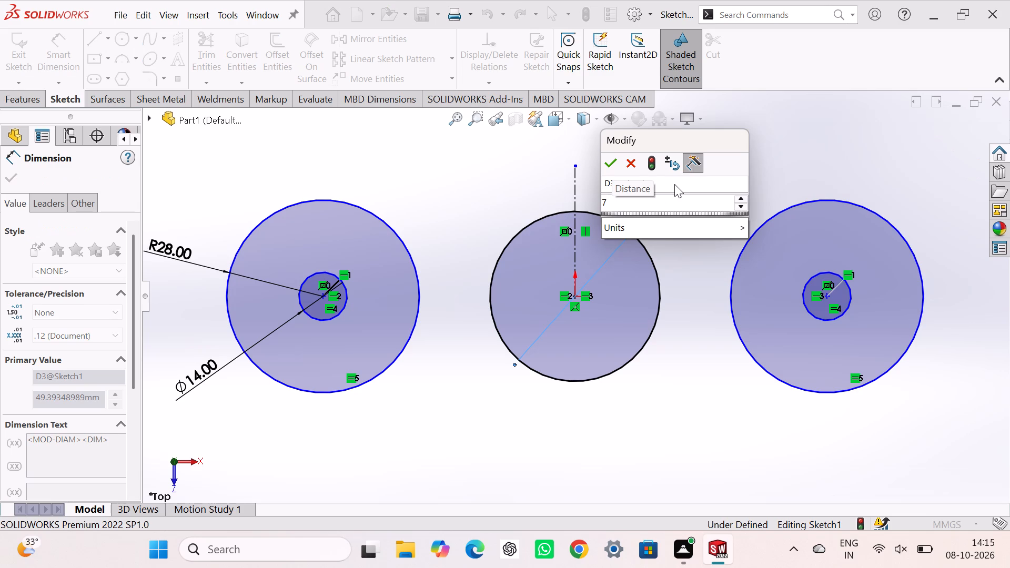
key(5)
key(Return)
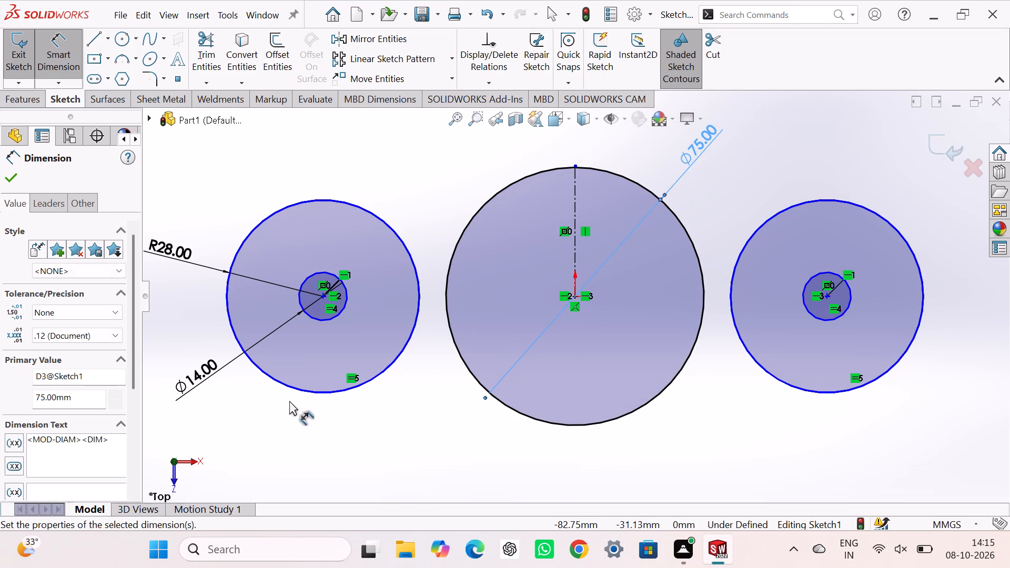
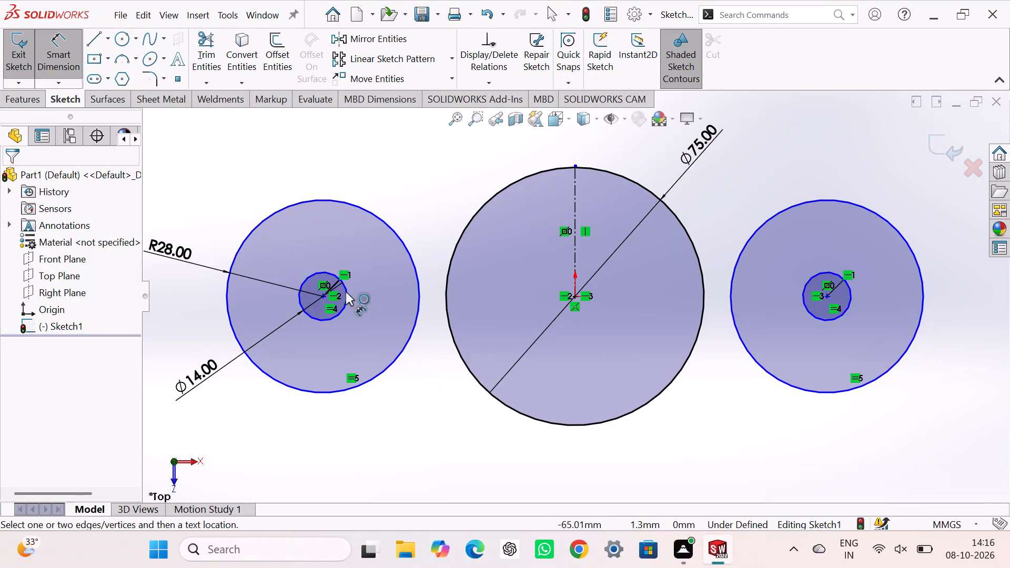
Dimension the centre-to-centre distance between the left and right circle pairs as 215 mm.
click(322, 295)
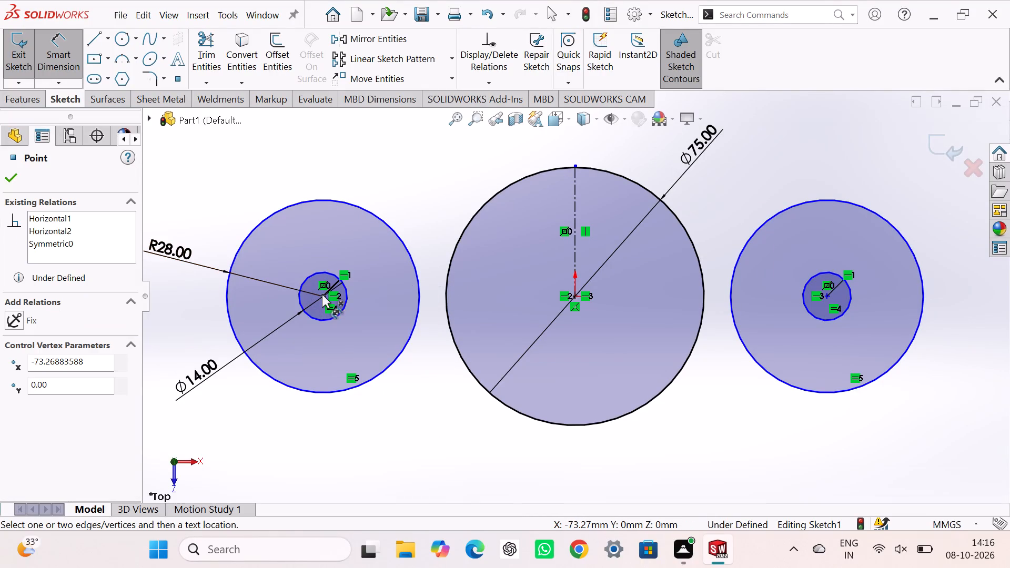
click(824, 296)
click(572, 475)
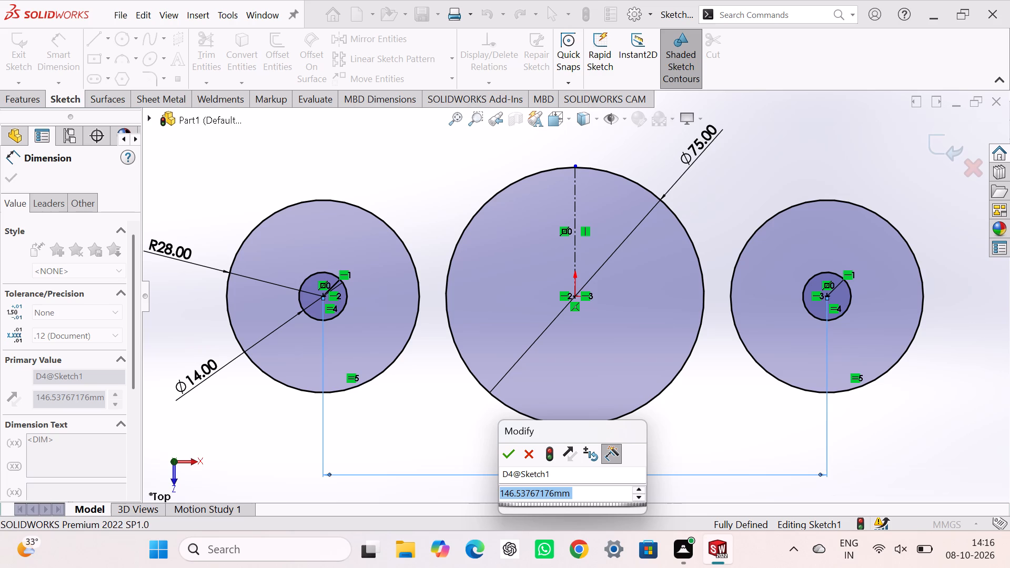
text(21)
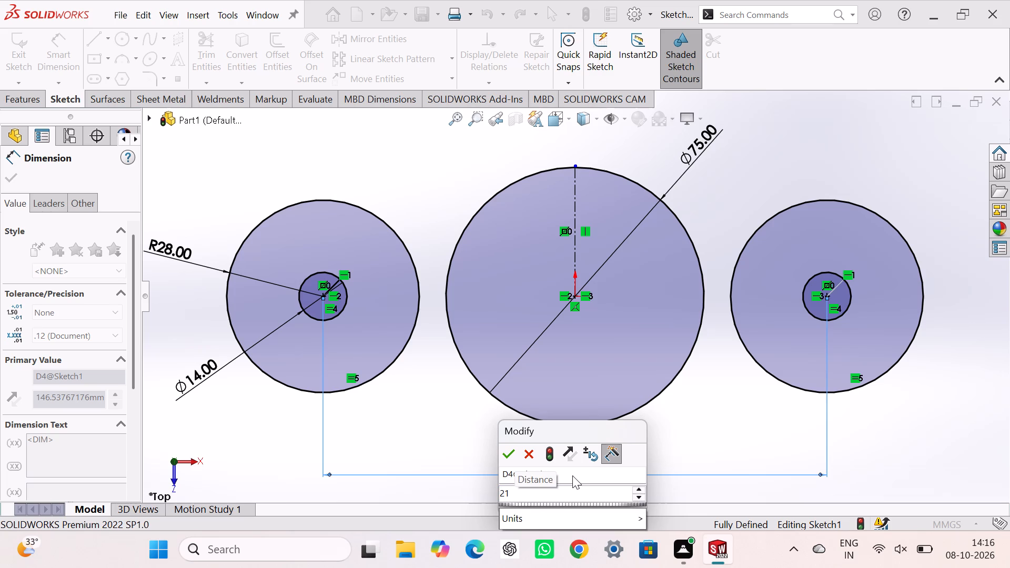
key(5)
key(Return)
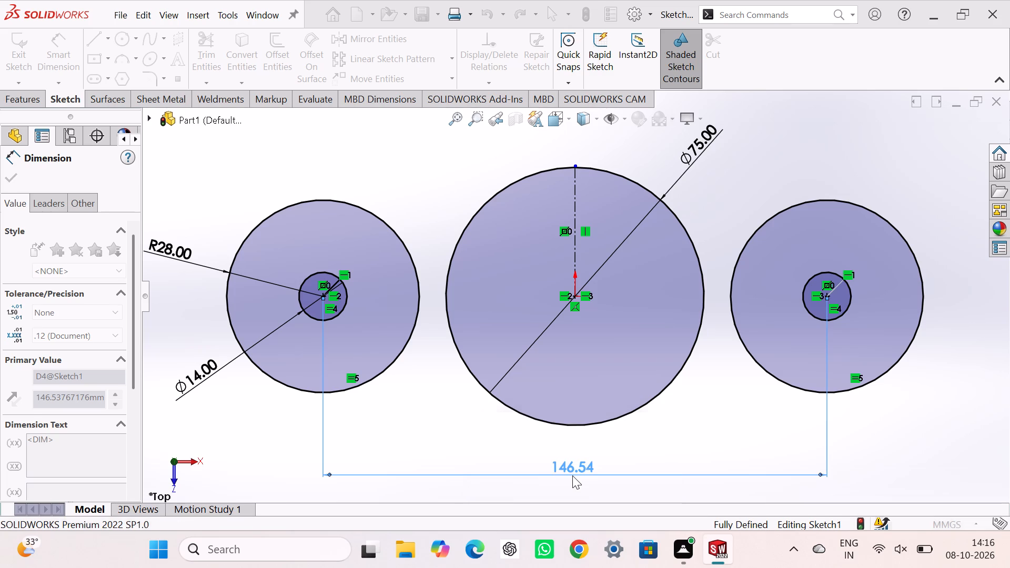
Move the 215 mm centre-distance dimension farther below the three sets of circles.
scroll(682, 394, up, 5)
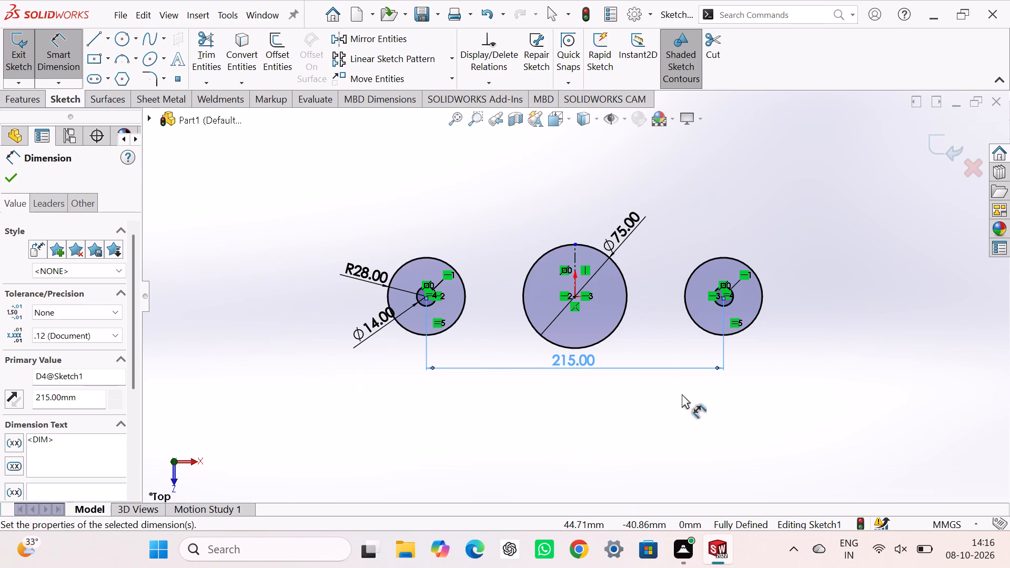
click(728, 232)
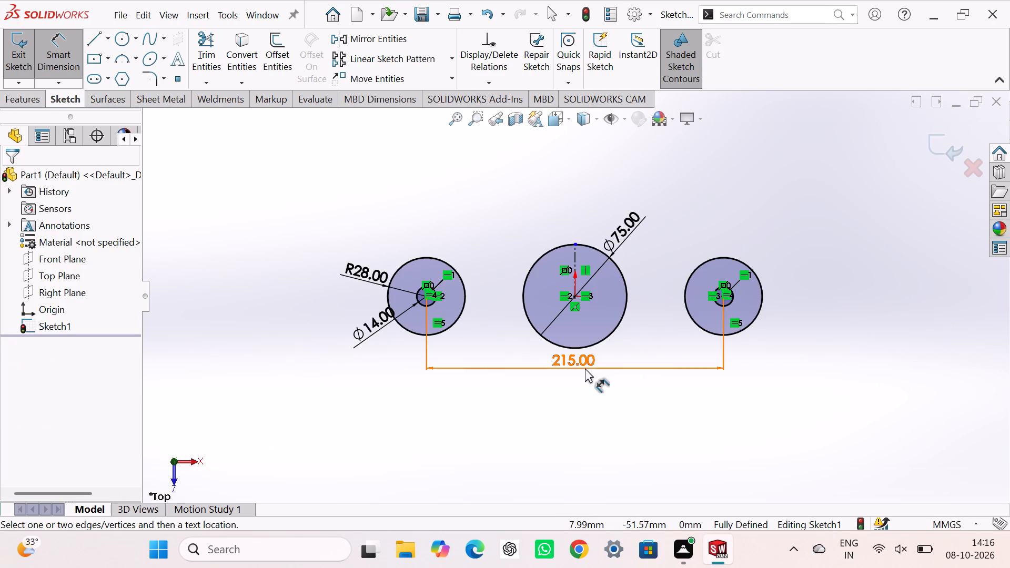
drag(584, 368, 593, 402)
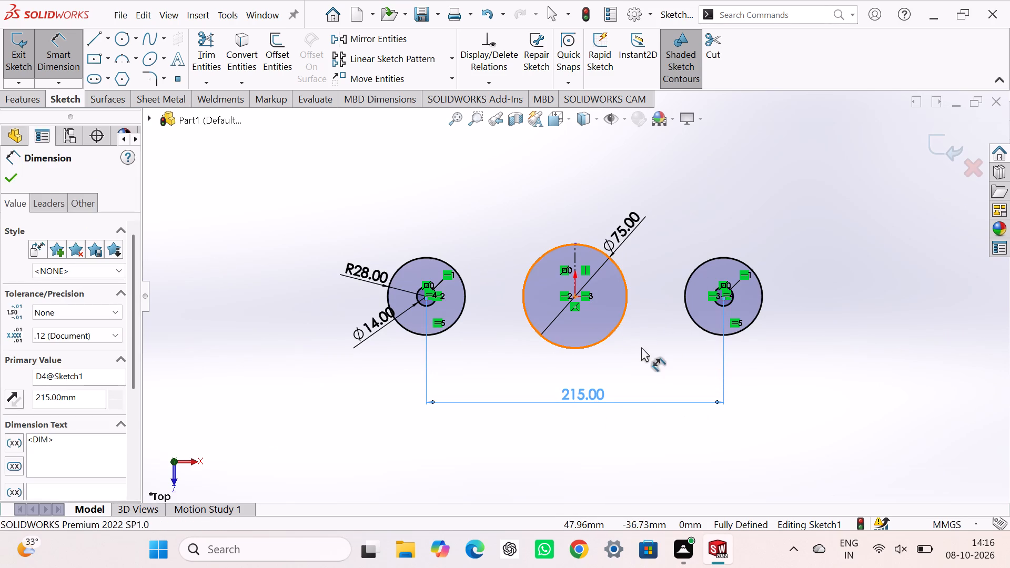
click(641, 347)
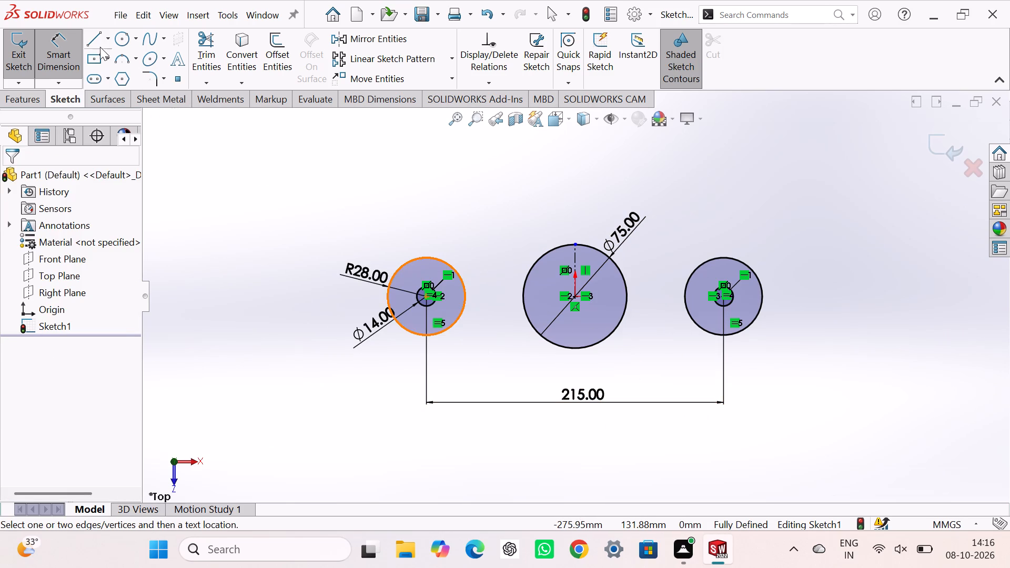
Sketch a line about 107 mm long tangent to the undersides of the left outer circle and the middle circle.
click(98, 45)
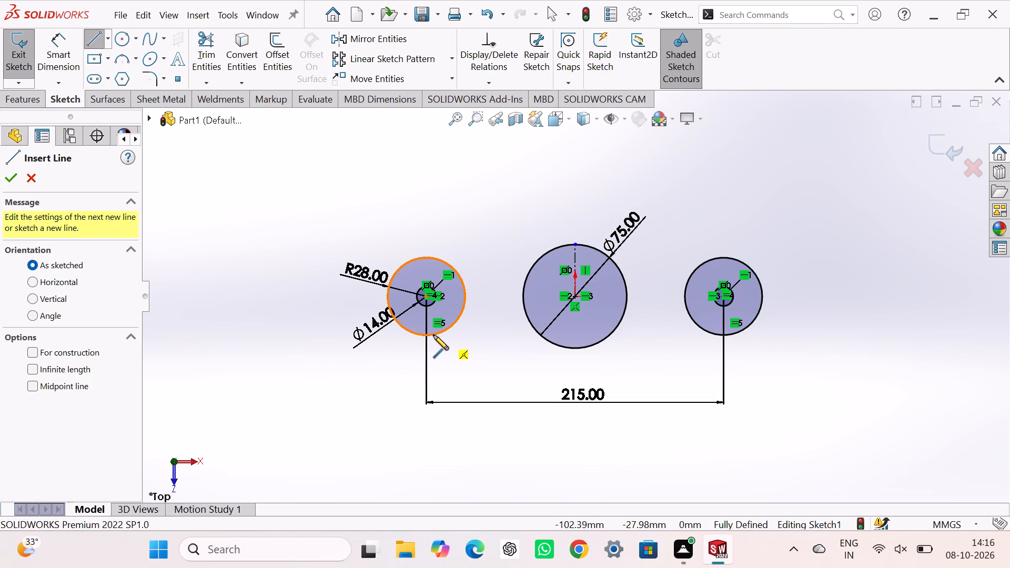
click(433, 334)
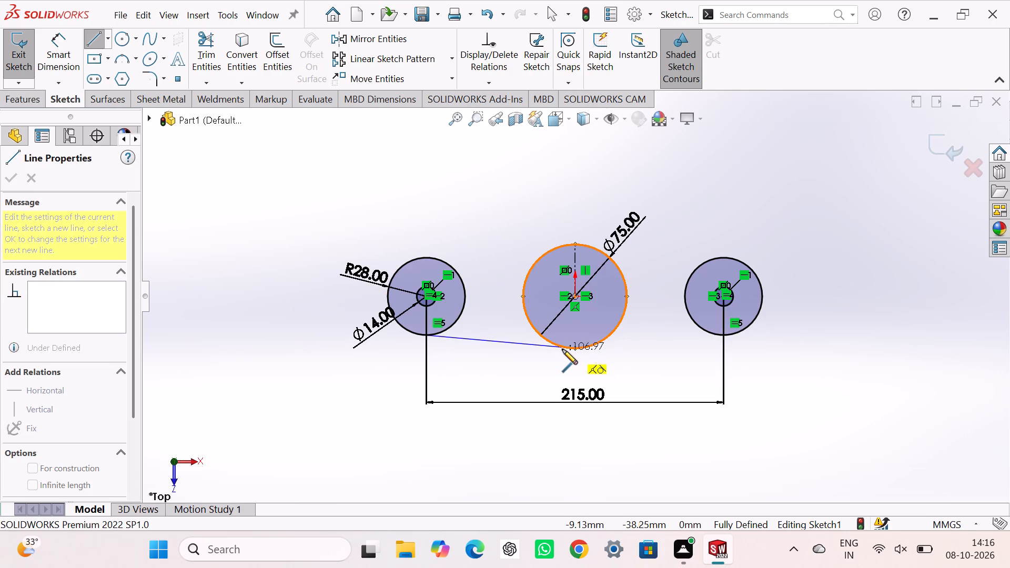
click(563, 347)
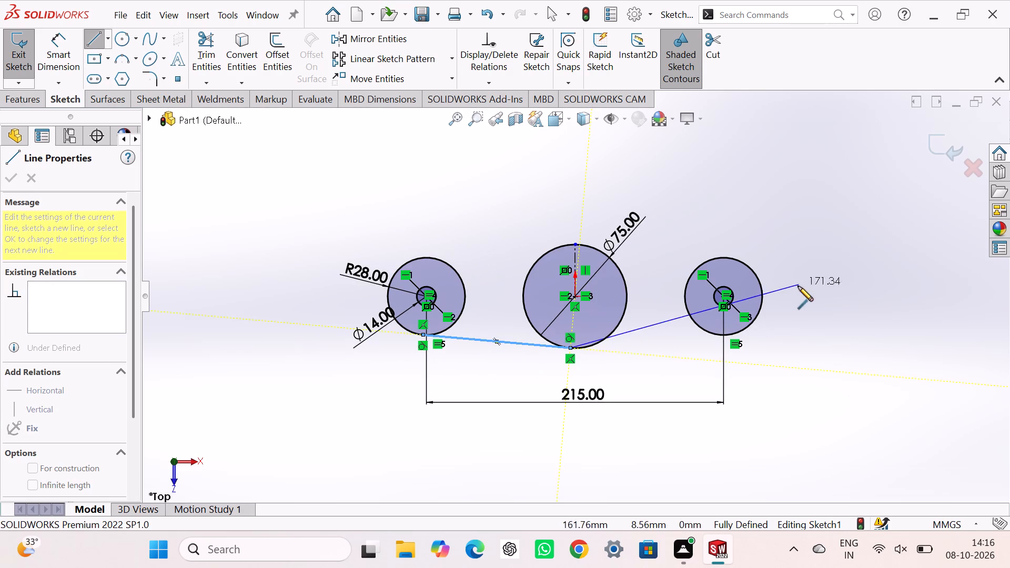
right_click(639, 209)
click(695, 228)
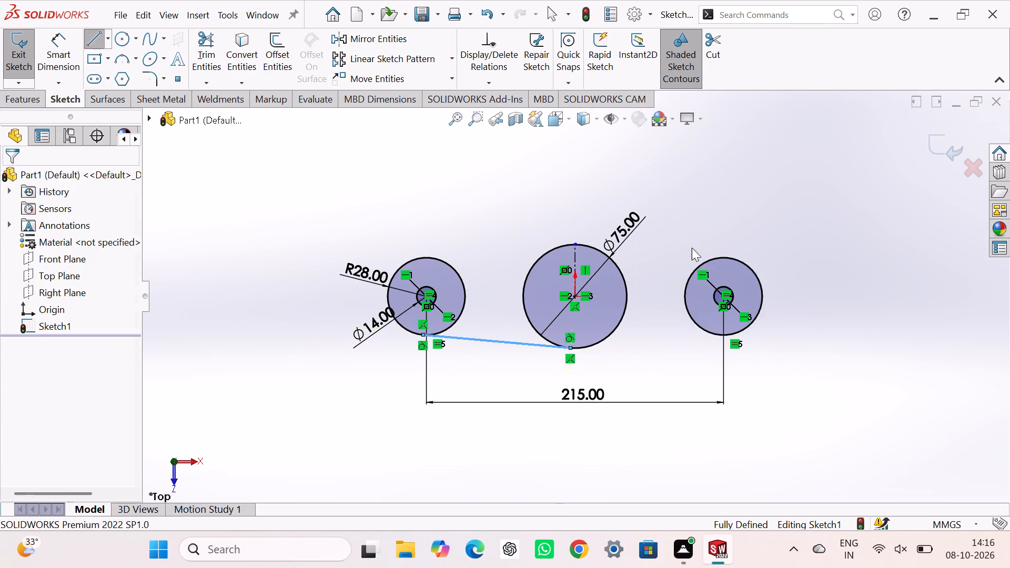
Sketch a line about 107 mm long tangent to the undersides of the middle circle and the right outer circle.
right_drag(664, 343, 598, 356)
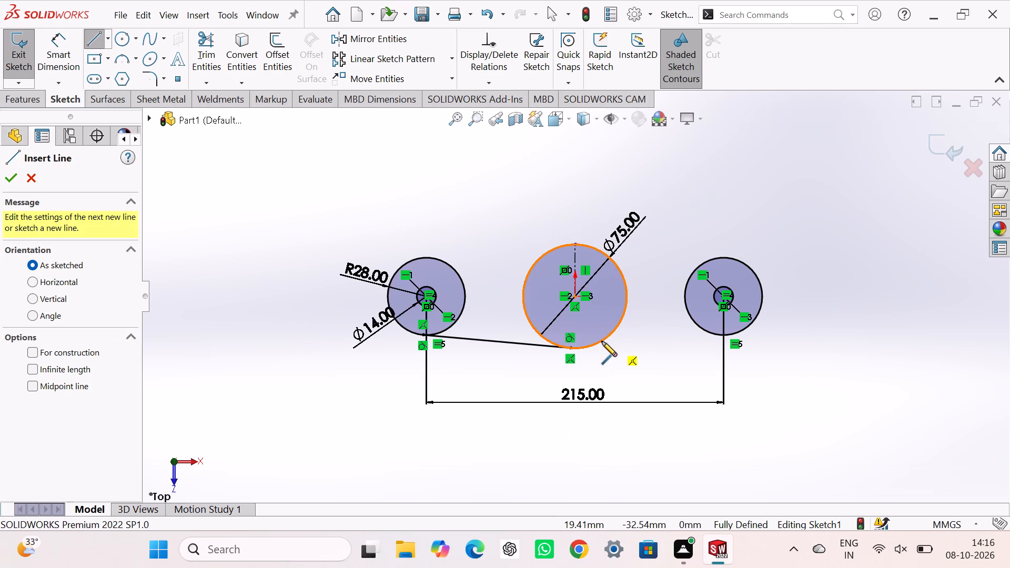
click(602, 341)
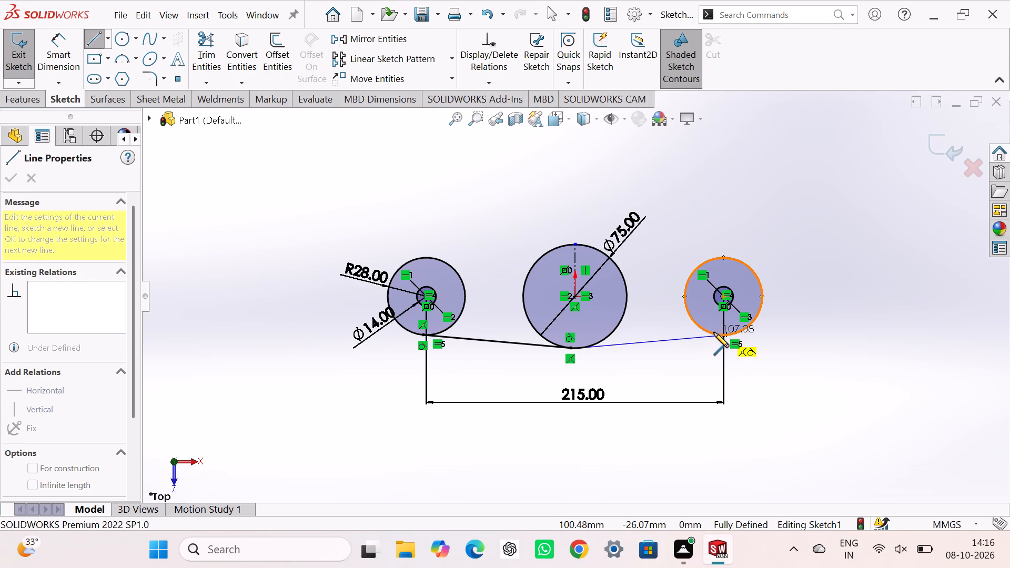
click(714, 332)
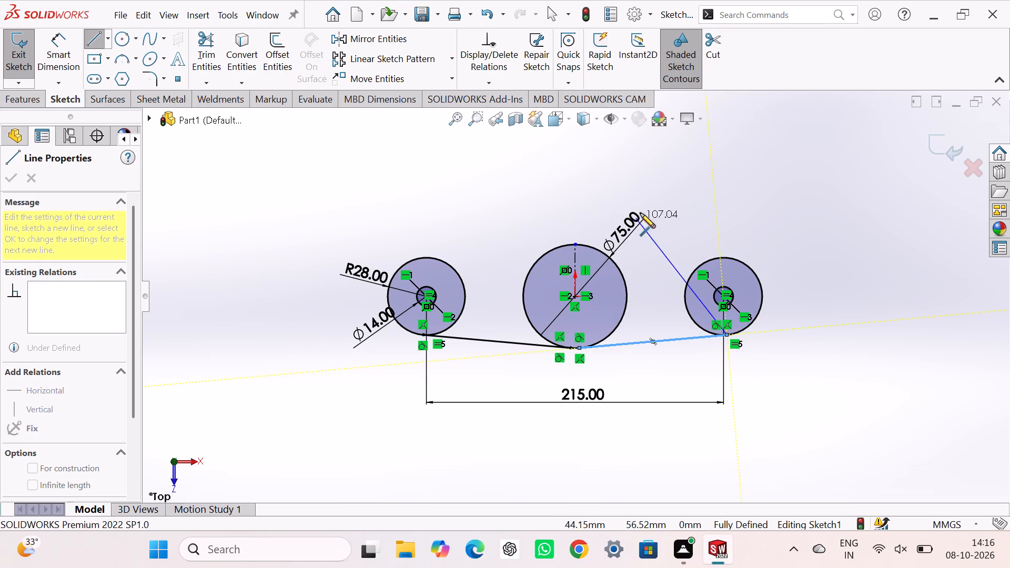
right_click(665, 205)
click(682, 212)
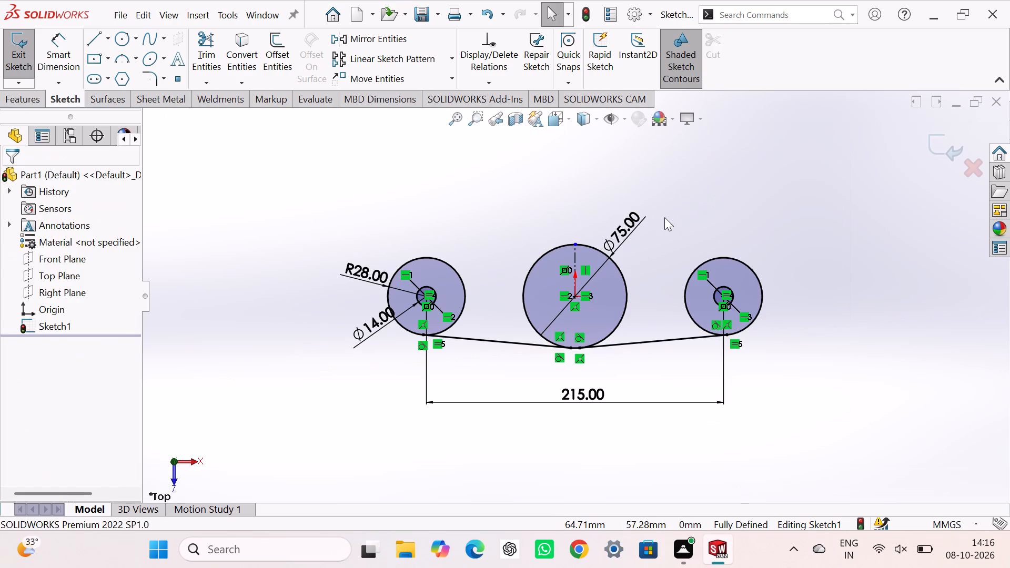
click(664, 217)
Sketch a line tangent to the tops of the right outer circle and the middle circle.
right_drag(759, 159, 670, 169)
right_drag(670, 169, 636, 176)
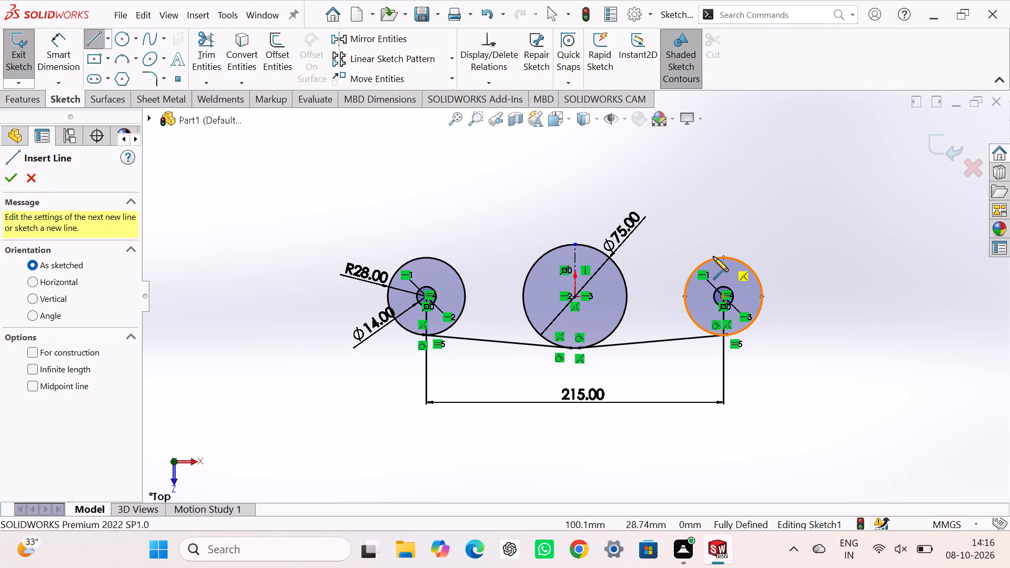
click(715, 259)
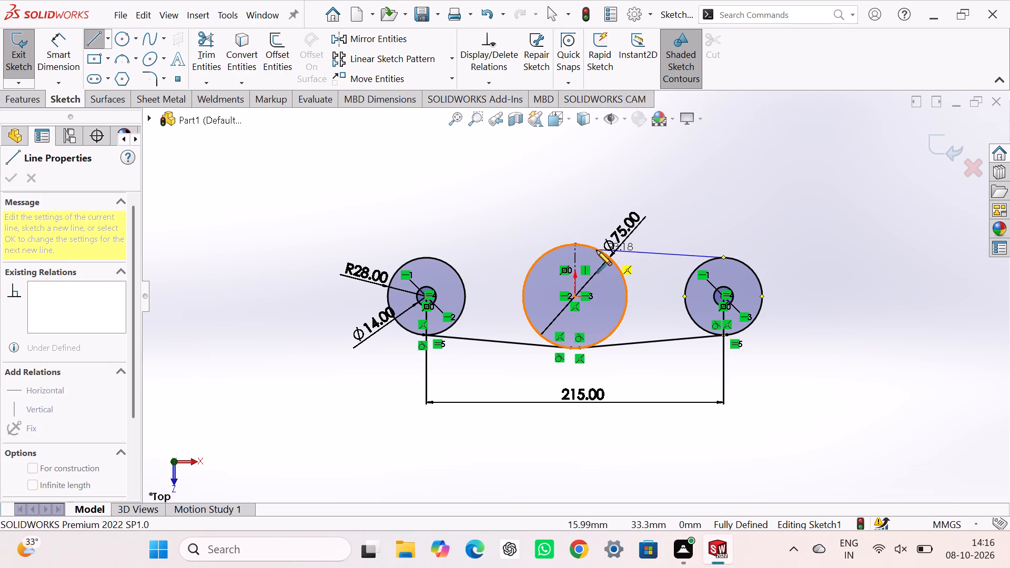
click(594, 250)
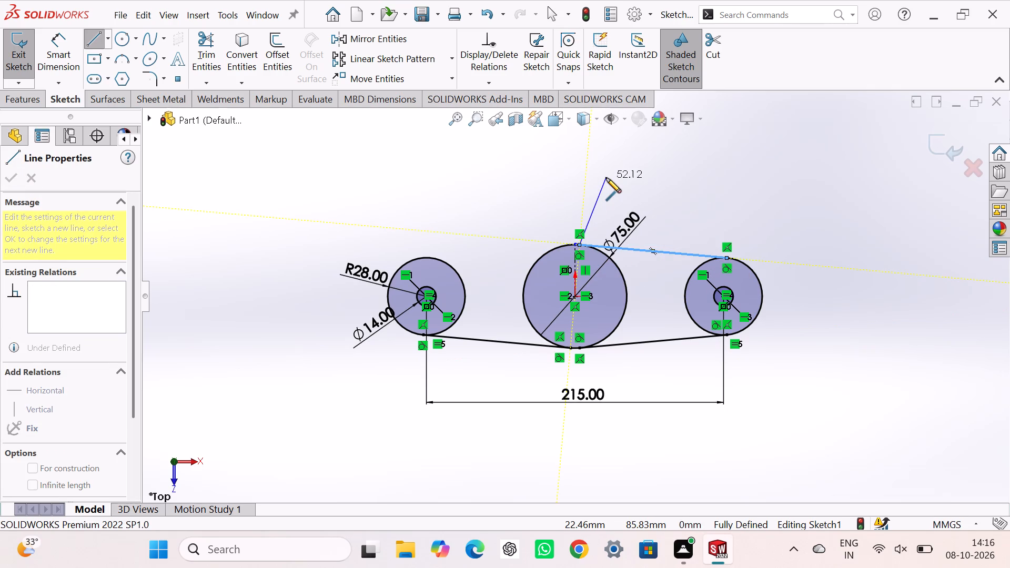
right_click(606, 178)
click(621, 182)
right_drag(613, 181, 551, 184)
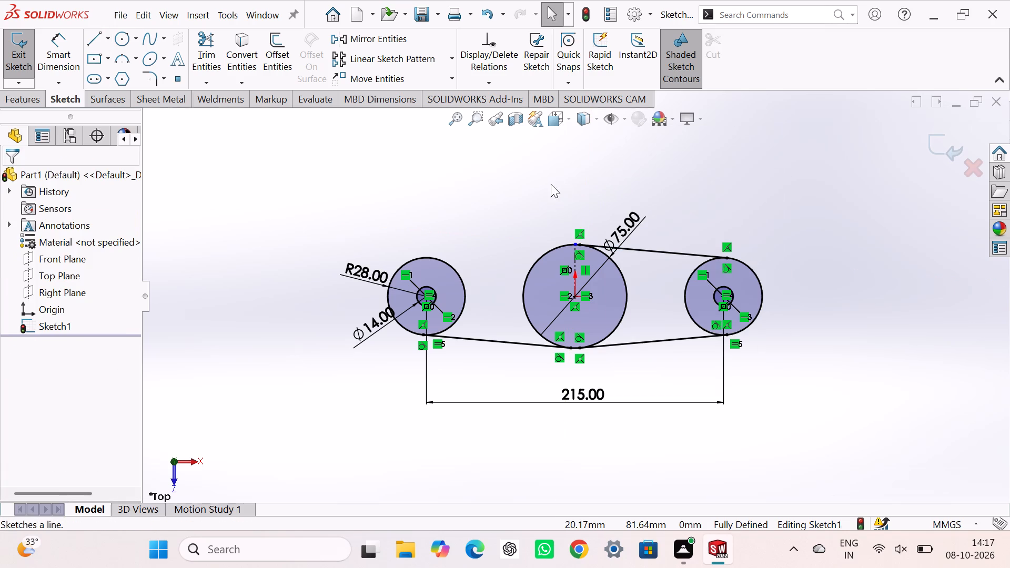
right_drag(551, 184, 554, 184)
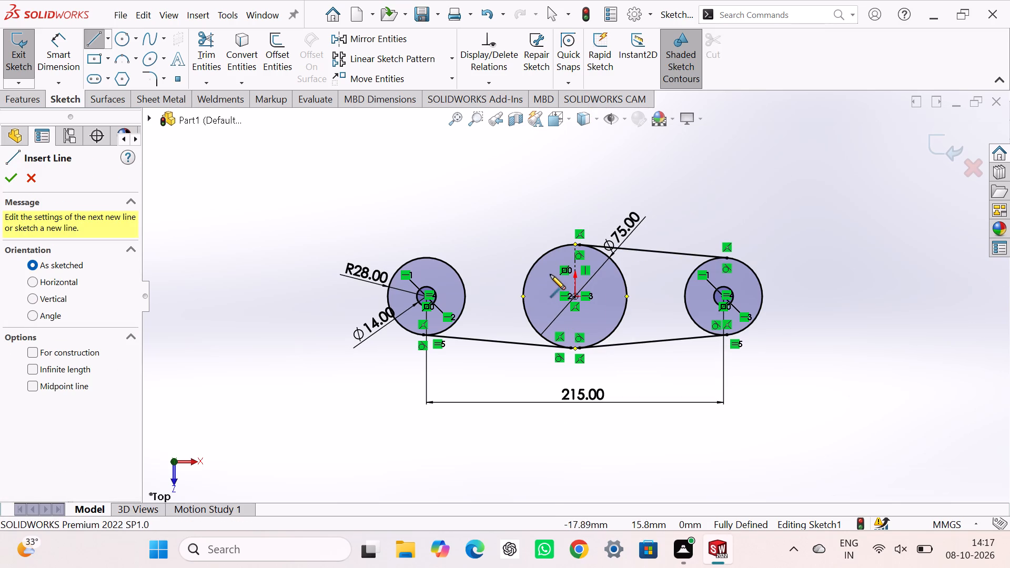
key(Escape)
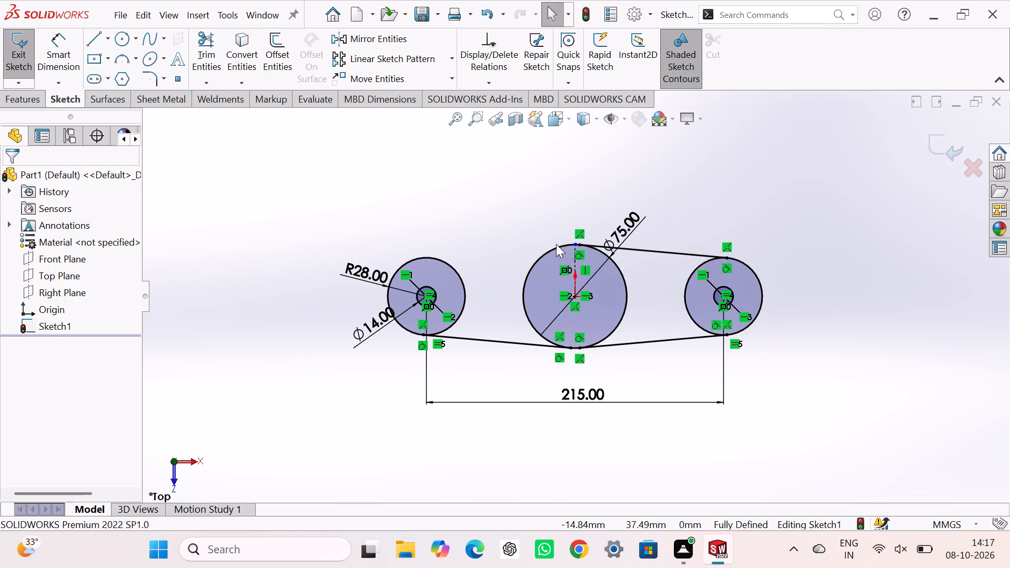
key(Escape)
Sketch a line about 107 mm long tangent to the tops of the middle circle and the left outer circle.
scroll(562, 244, up, 4)
scroll(578, 257, down, 10)
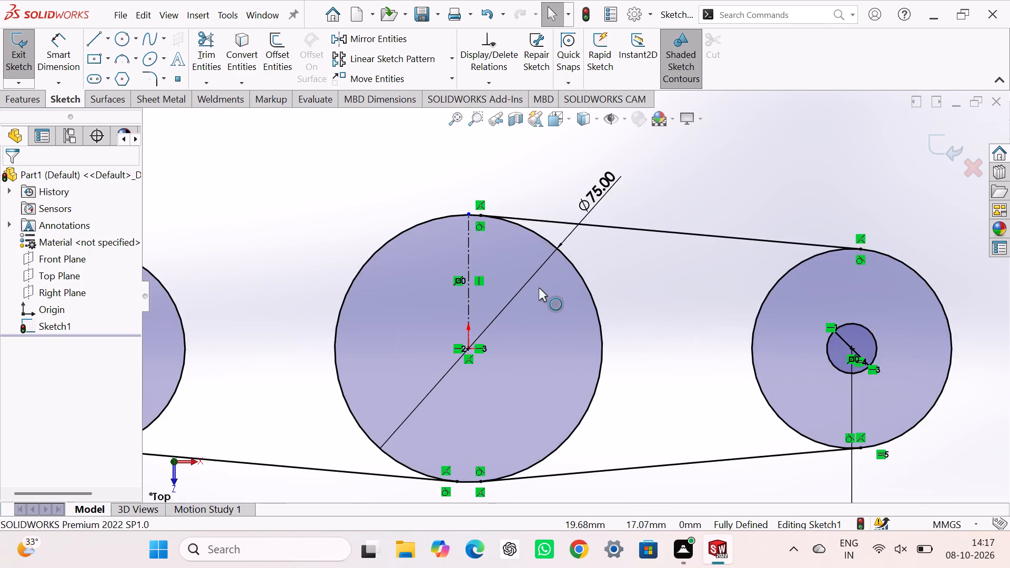
scroll(539, 288, down, 2)
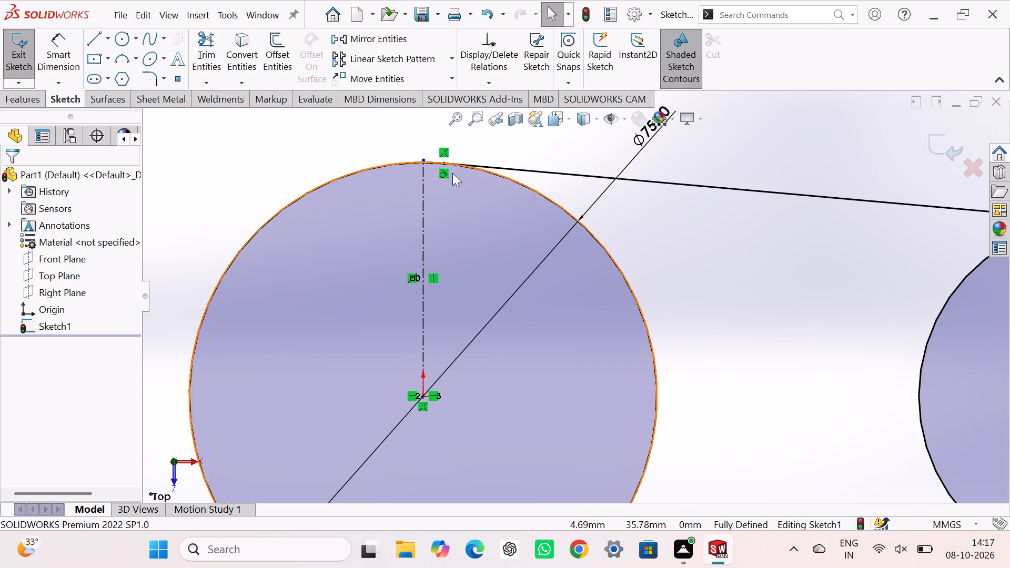
scroll(452, 173, down, 1)
scroll(452, 173, up, 8)
right_drag(499, 196, 460, 202)
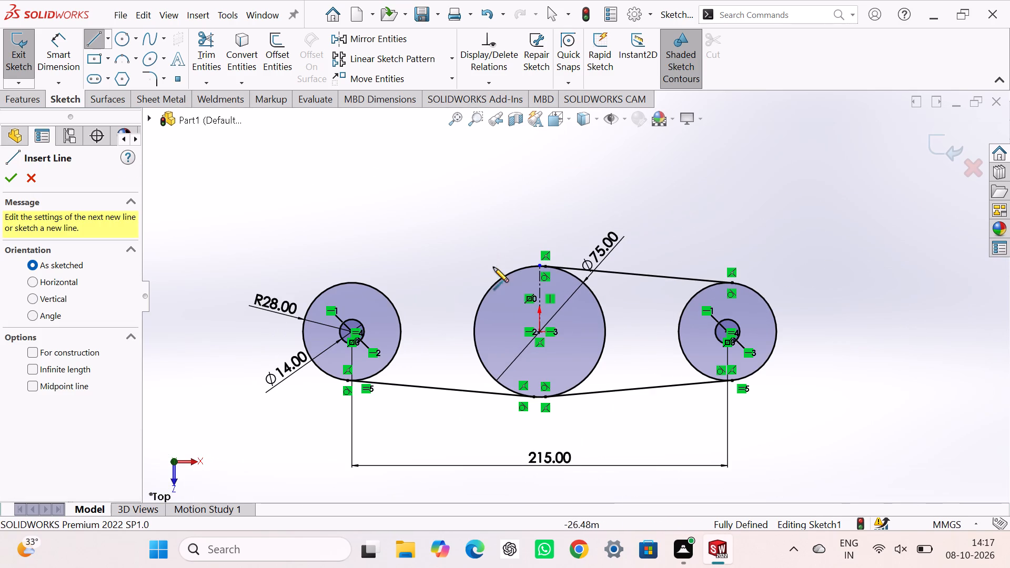
click(506, 273)
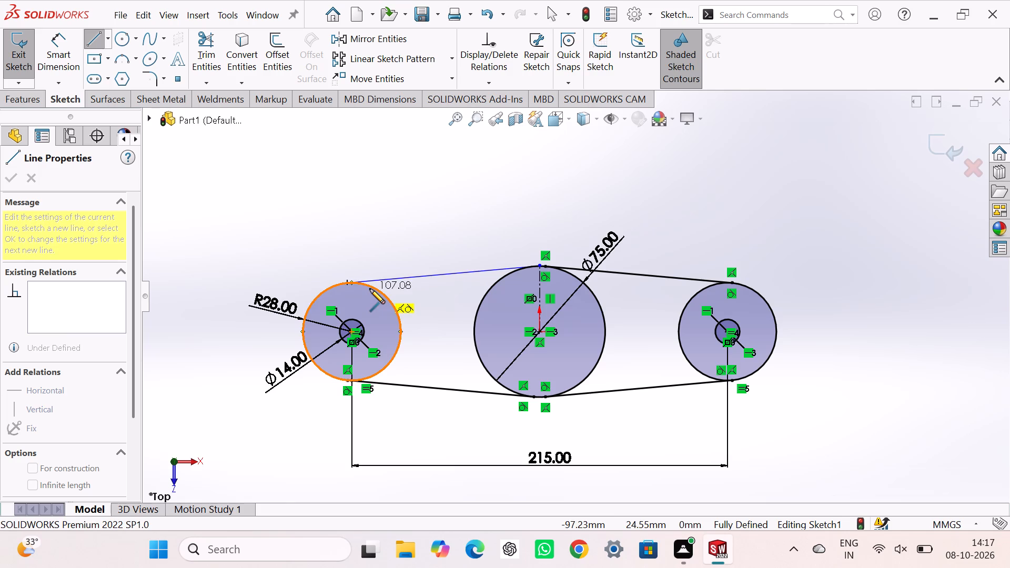
click(370, 289)
right_click(415, 209)
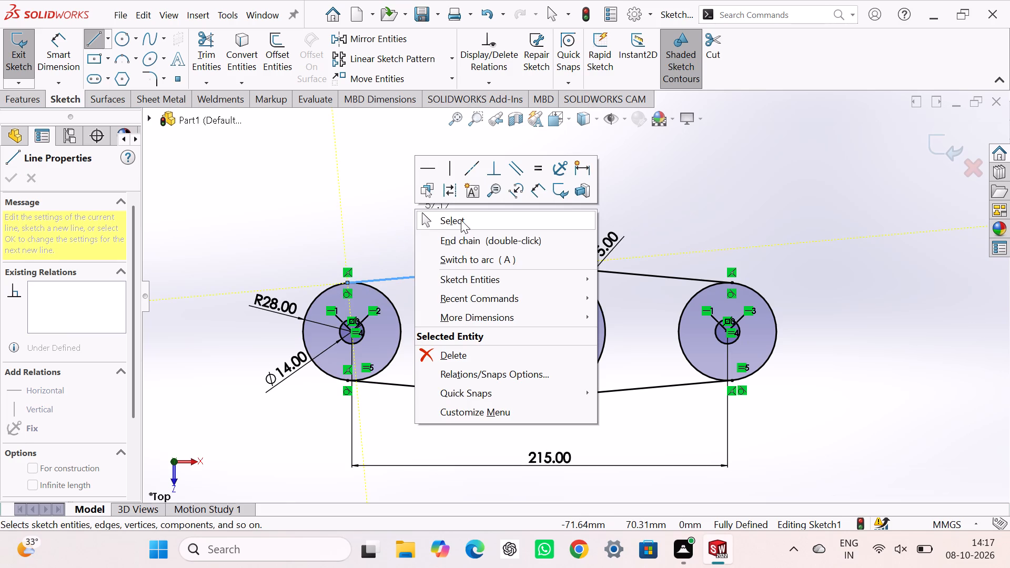
click(461, 220)
click(436, 218)
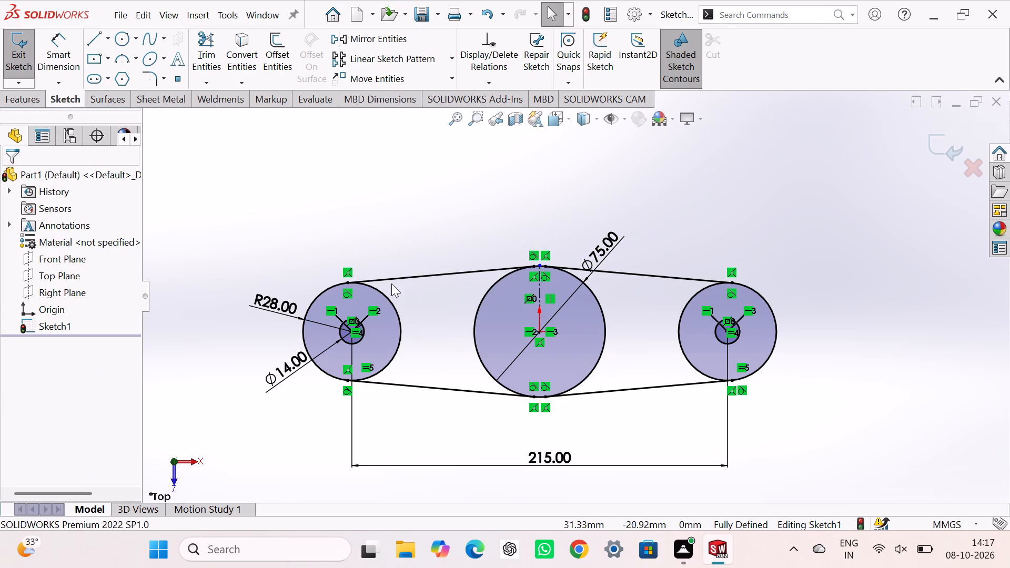
Trim the inward-facing arcs of the two outer circles and both side arcs of the middle circle inside the tangent outline.
click(217, 38)
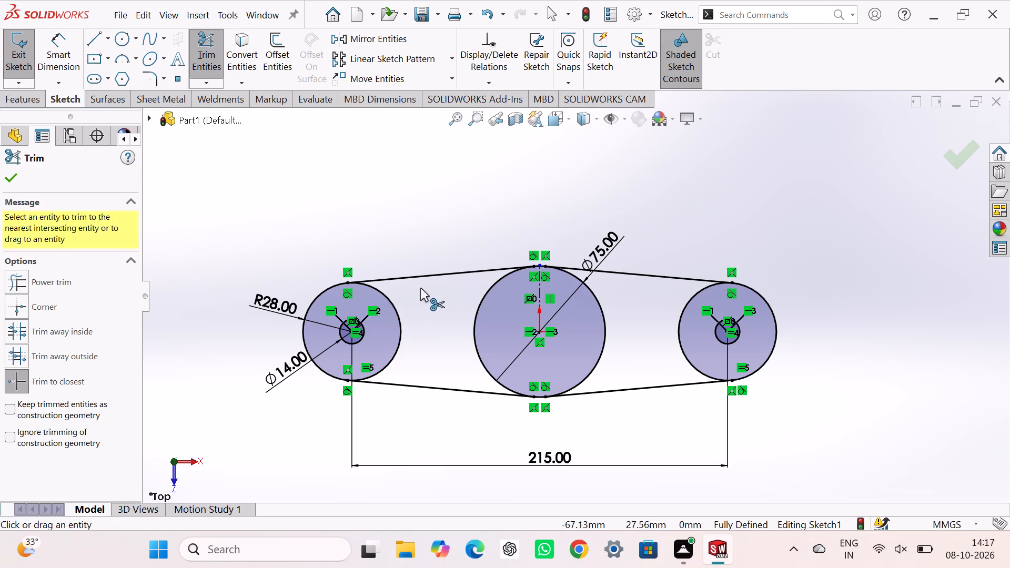
click(398, 316)
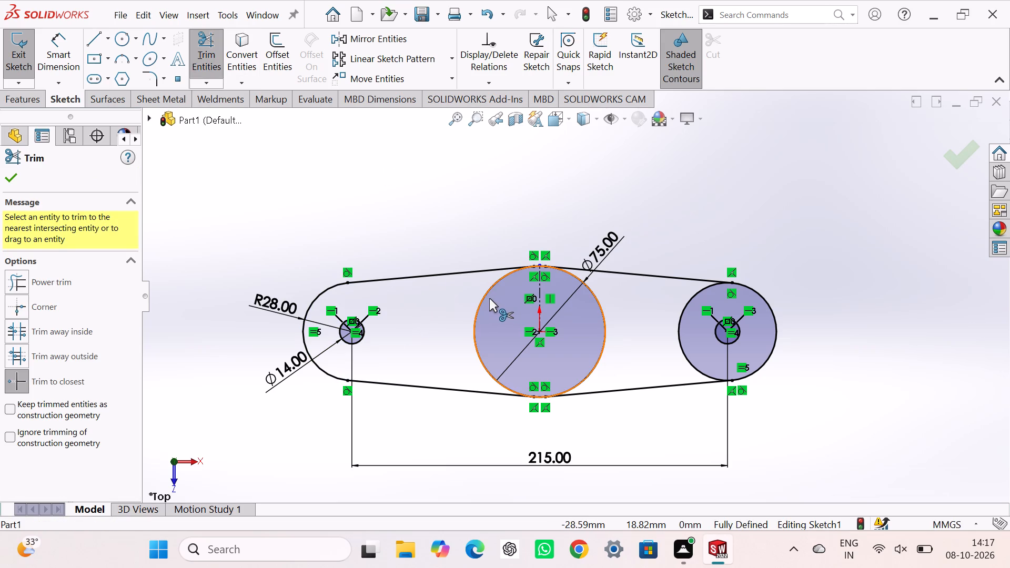
click(486, 298)
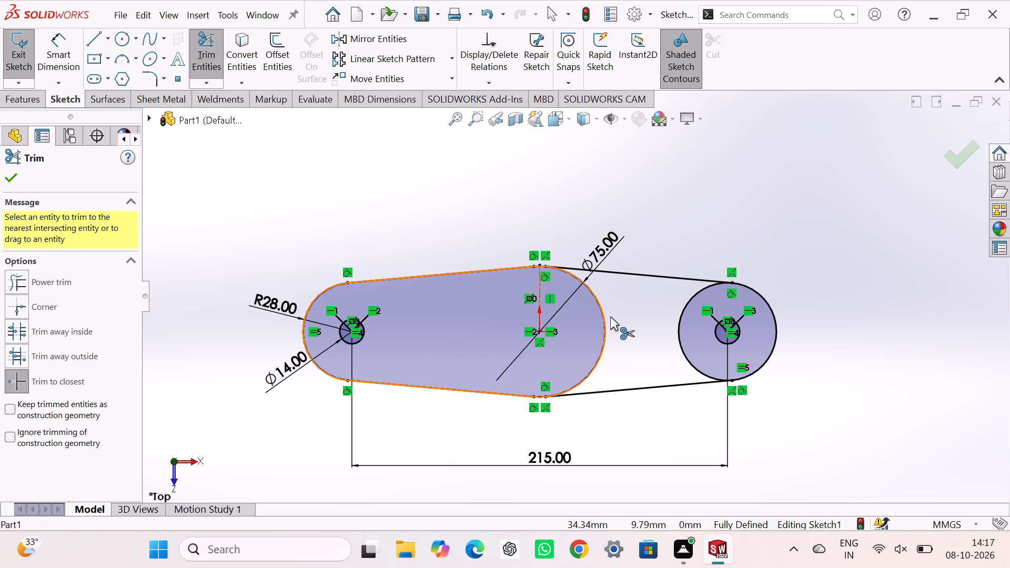
click(602, 319)
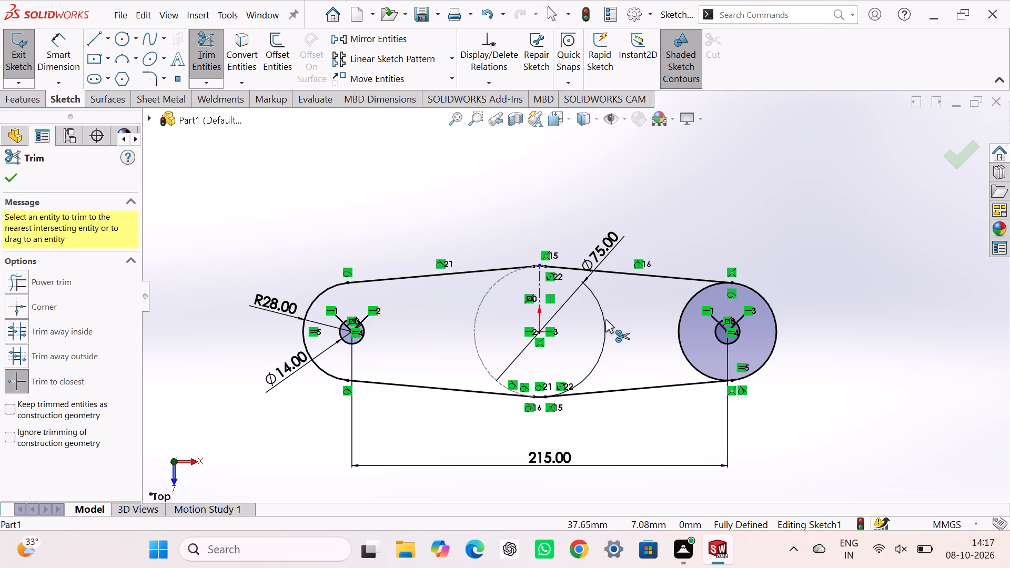
click(679, 327)
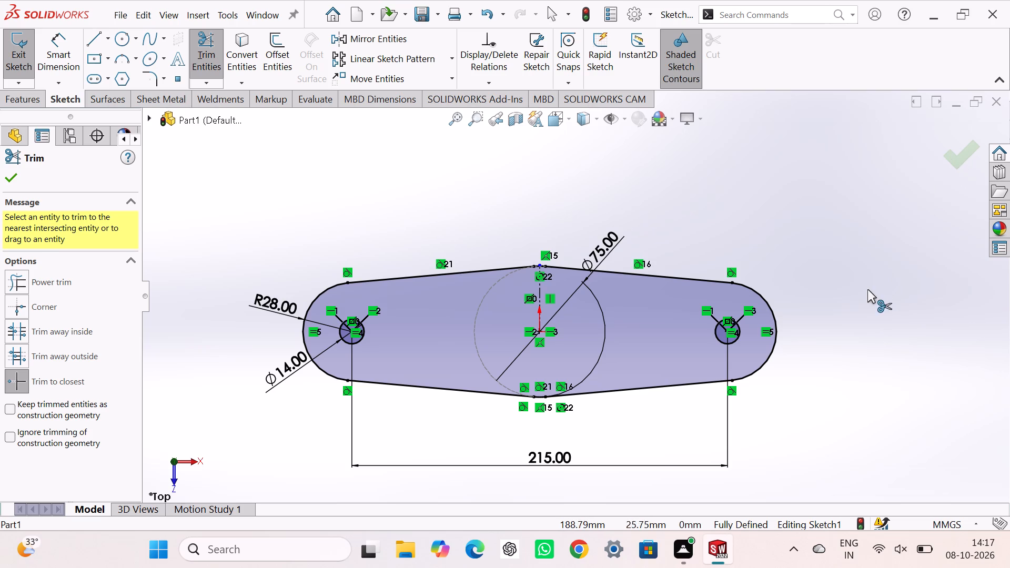
scroll(664, 310, down, 1)
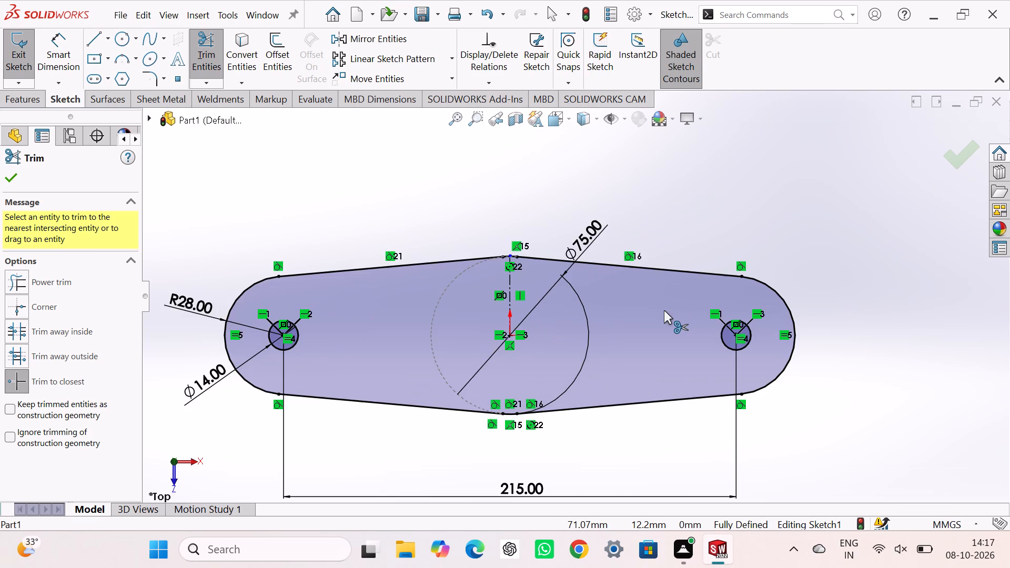
Finish trimming and exit the link profile sketch.
scroll(664, 310, up, 3)
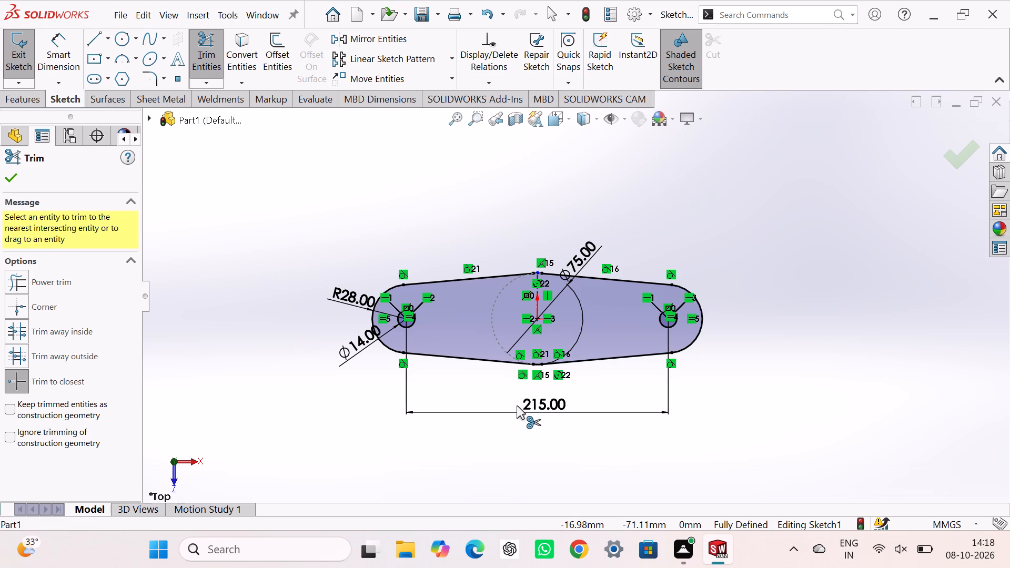
click(951, 149)
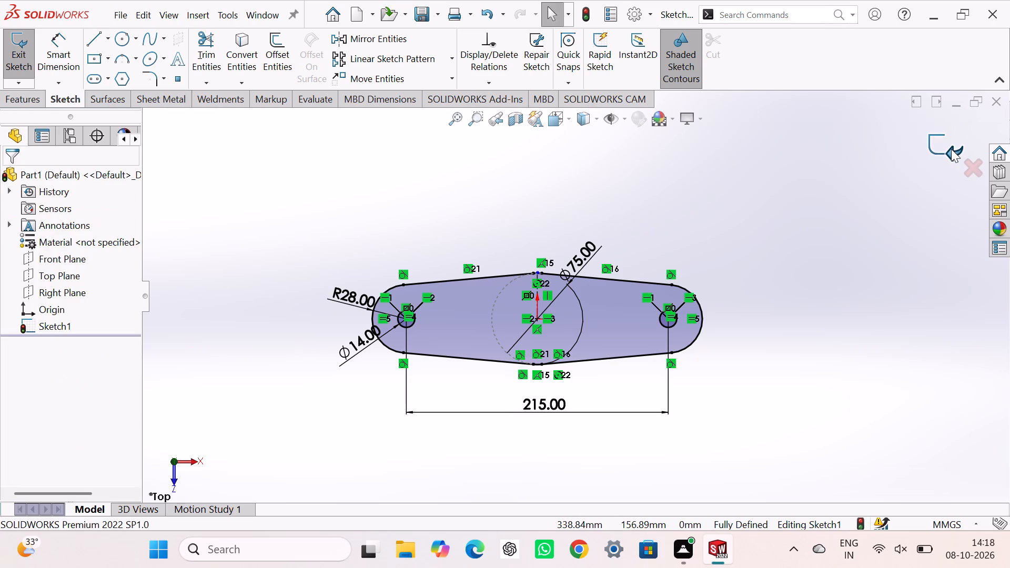
click(943, 135)
Extrude the link profile as a solid boss with a blind depth of 16 mm.
middle_drag(799, 261, 788, 197)
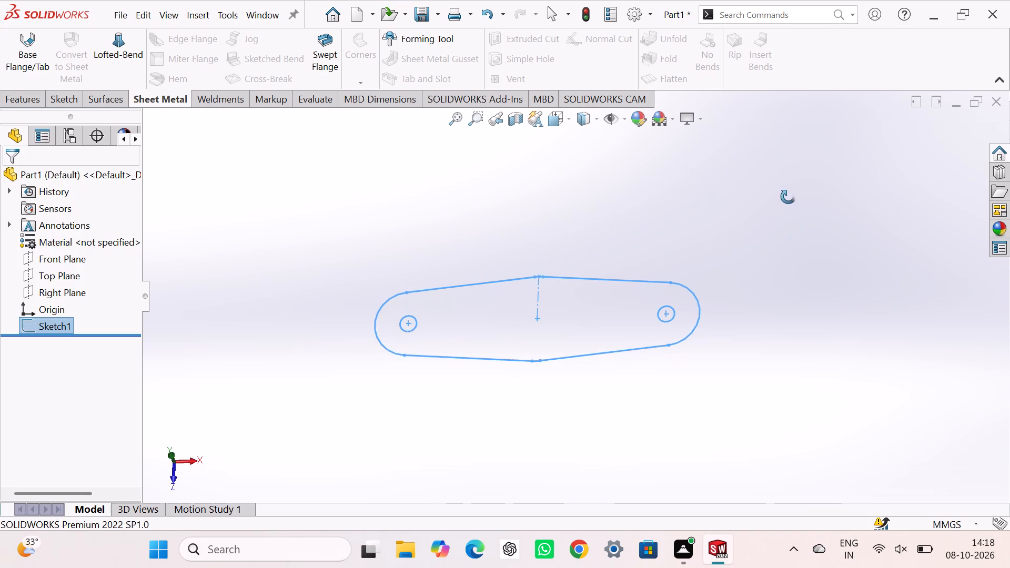
middle_drag(788, 197, 787, 158)
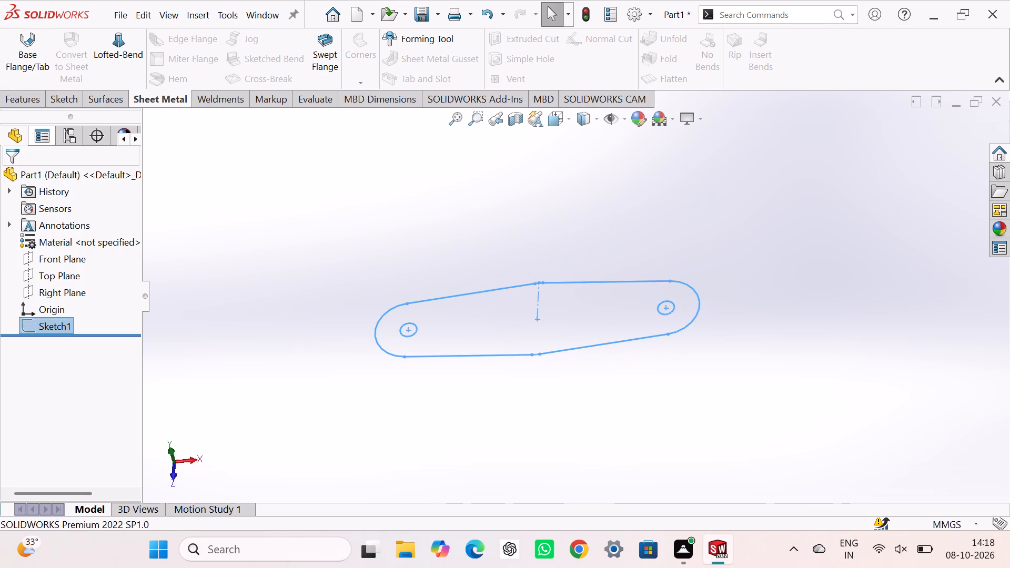
click(24, 98)
click(24, 53)
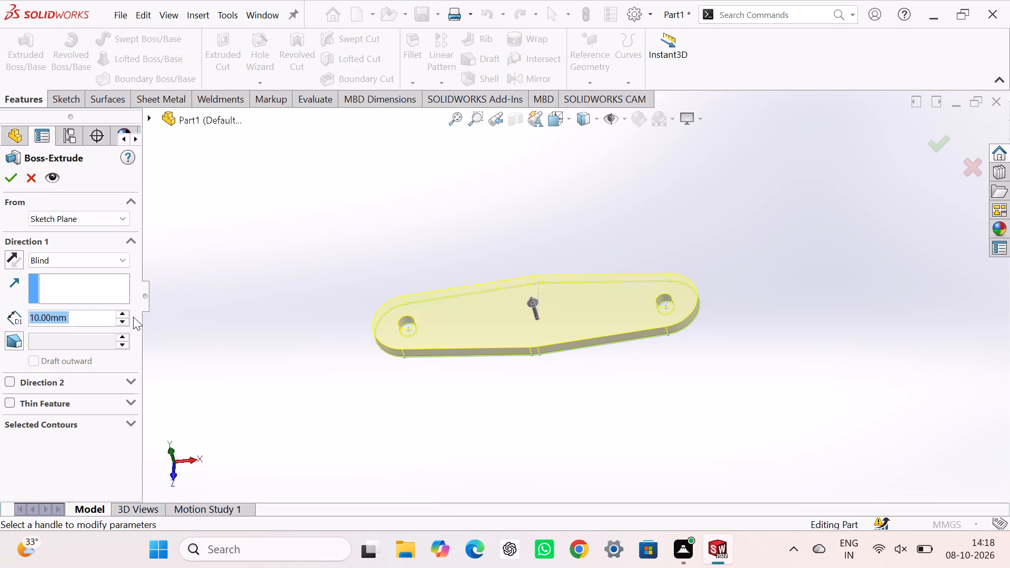
text(16)
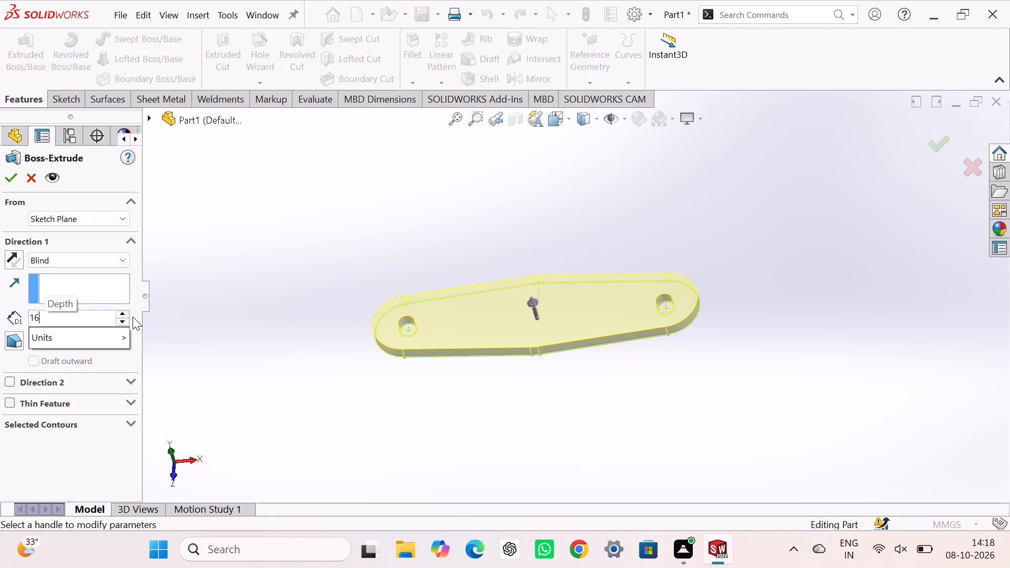
key(Return)
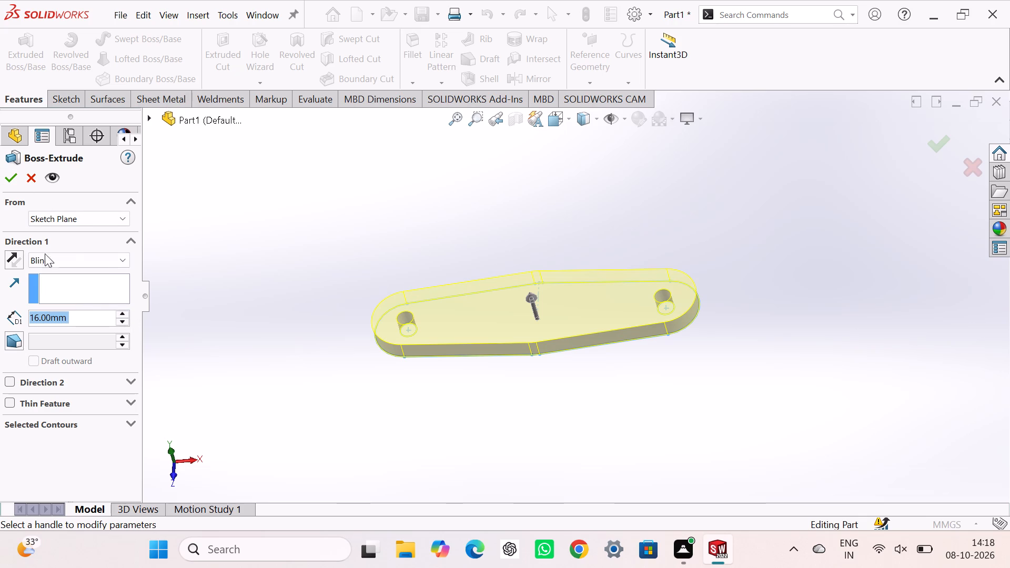
click(113, 262)
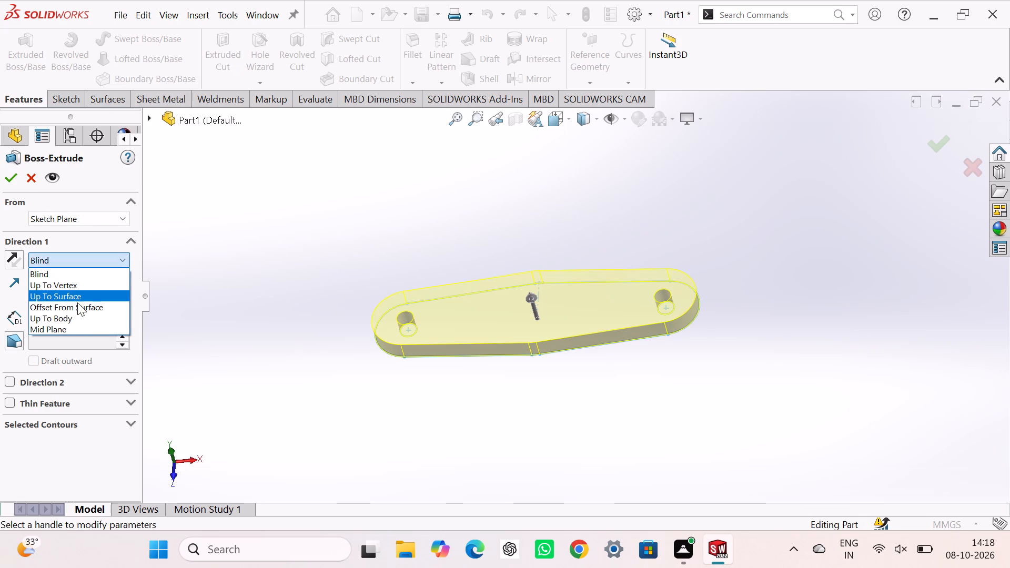
click(10, 185)
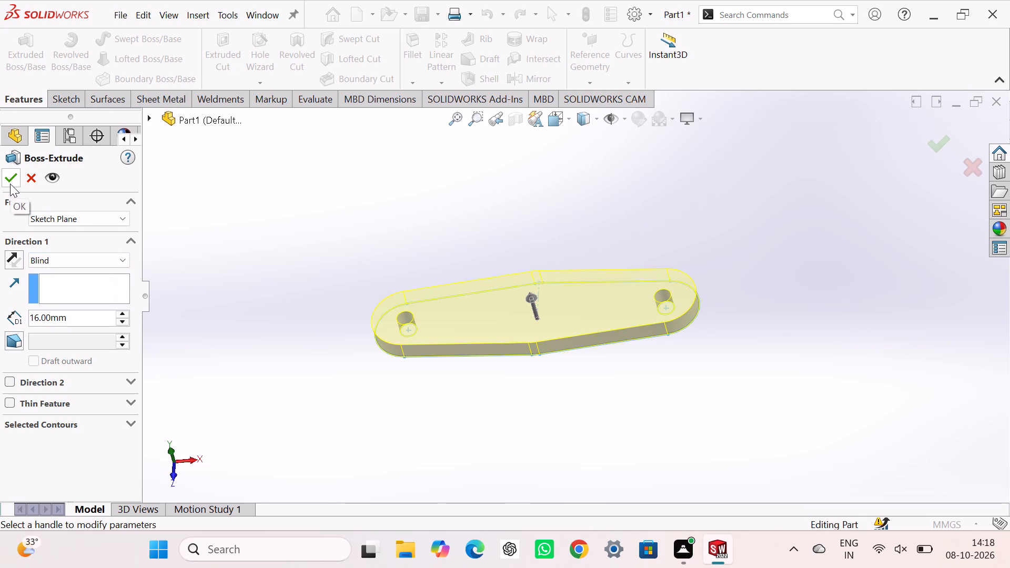
click(10, 184)
drag(340, 194, 353, 221)
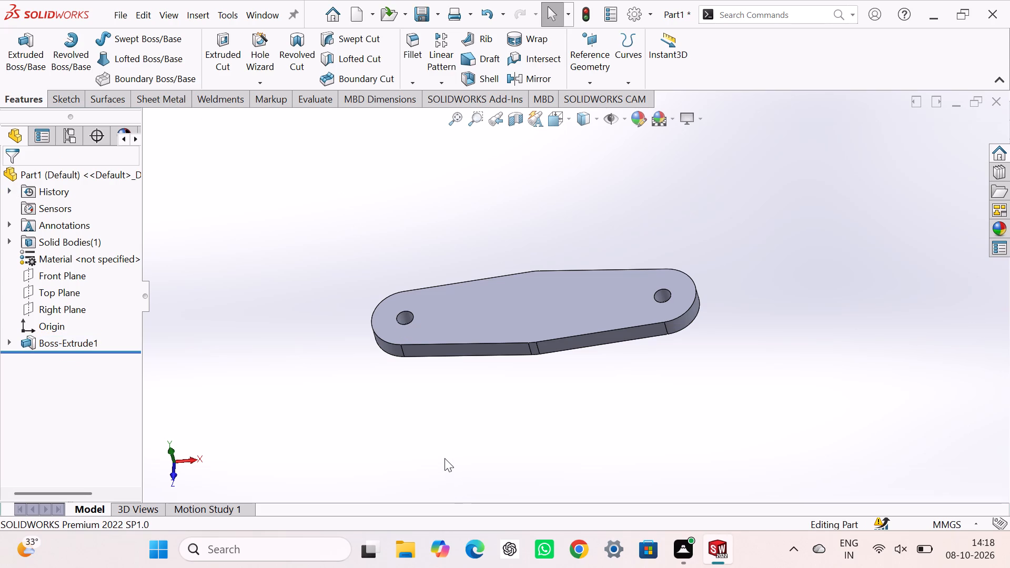
Start a sketch on the plate's upper face and draw a circle about 75 mm in diameter centred on the origin.
key(ctrl+7)
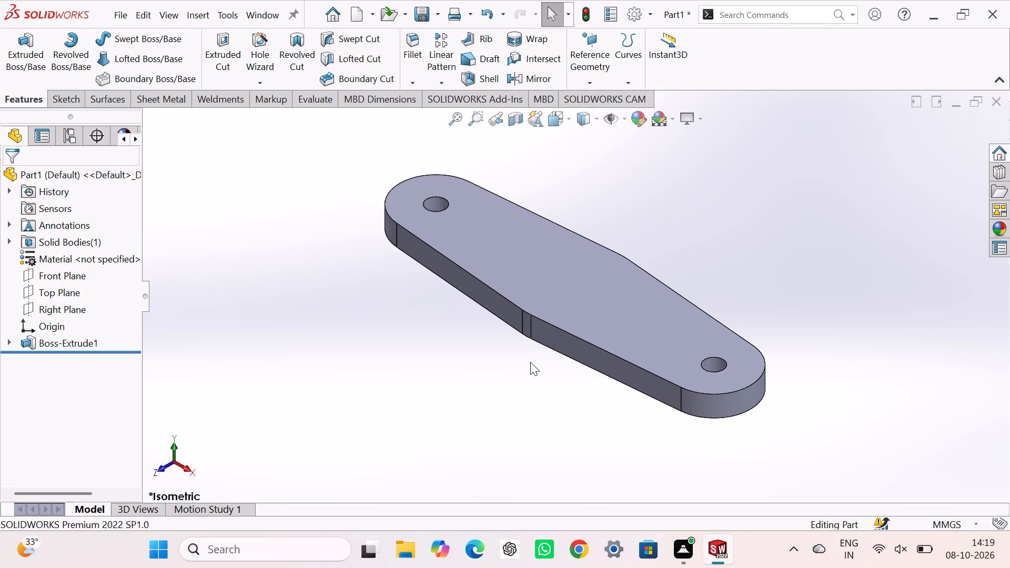
click(552, 281)
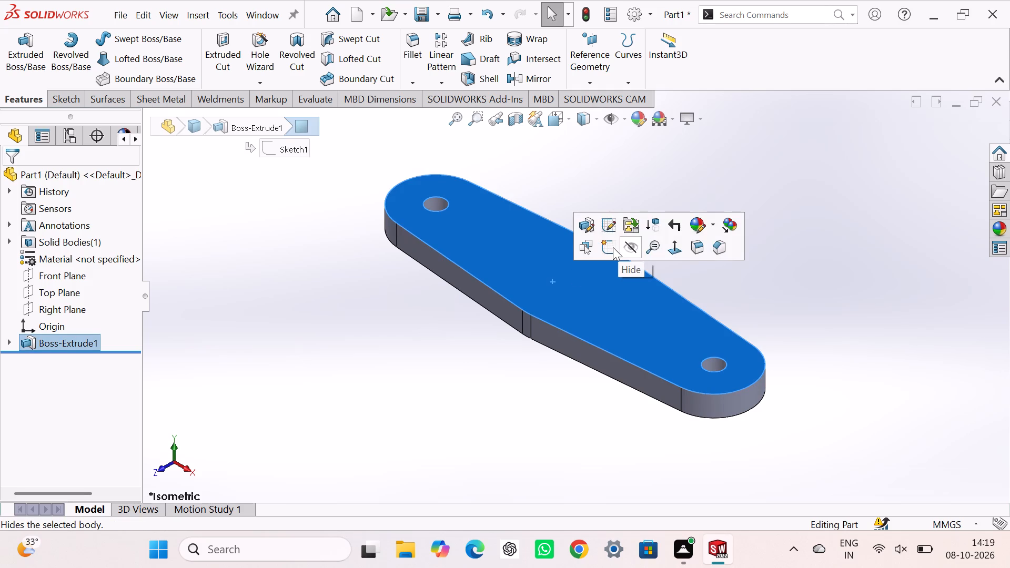
click(607, 247)
click(657, 194)
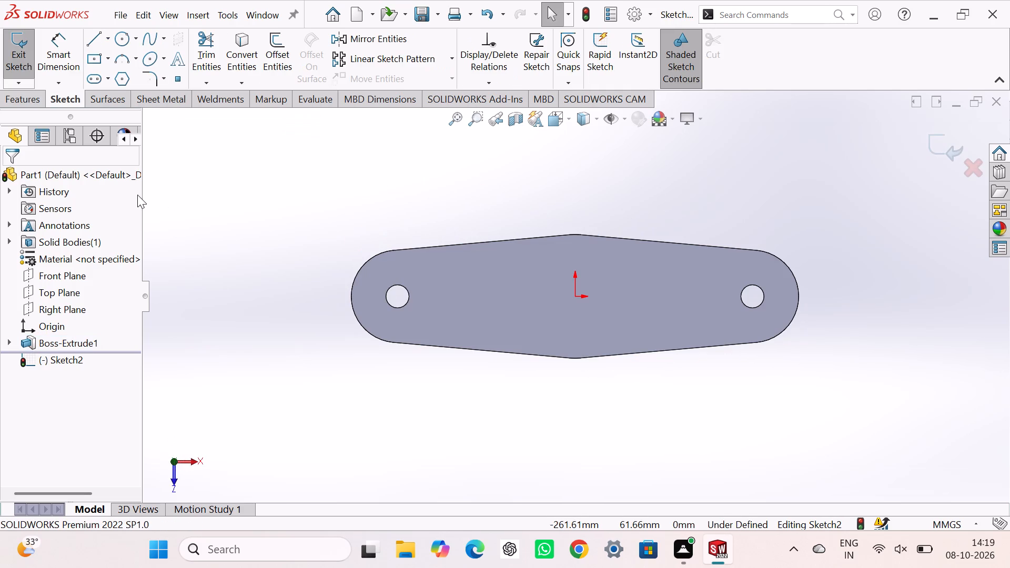
click(124, 42)
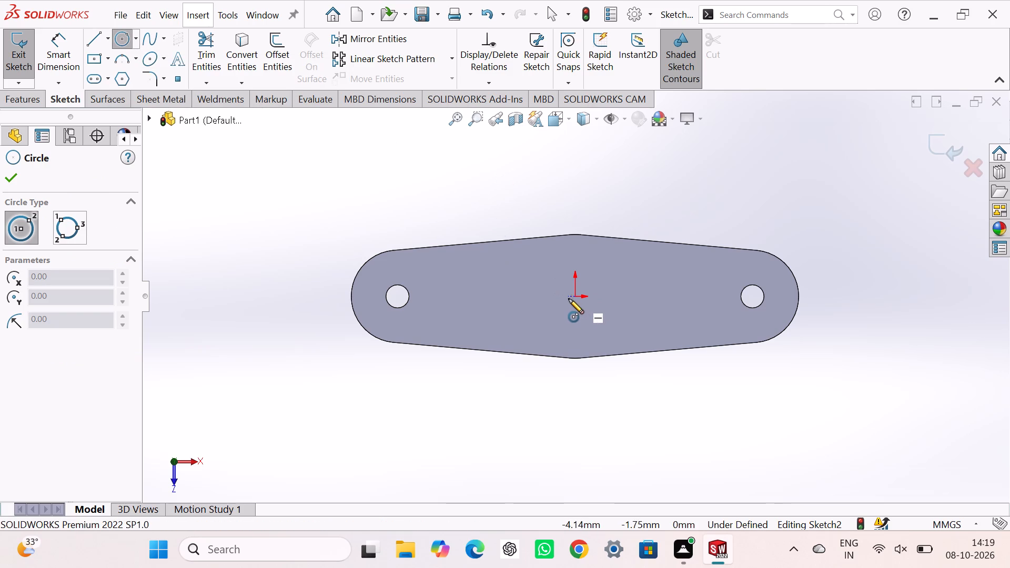
click(575, 293)
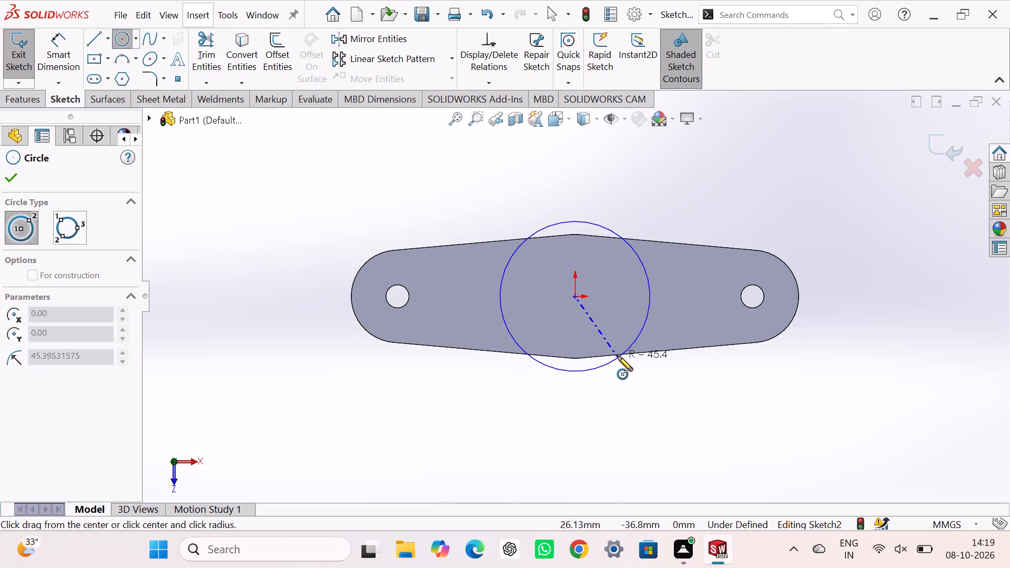
click(617, 352)
Dimension the central circle's diameter at 75 mm and exit the sketch.
right_drag(620, 390, 635, 293)
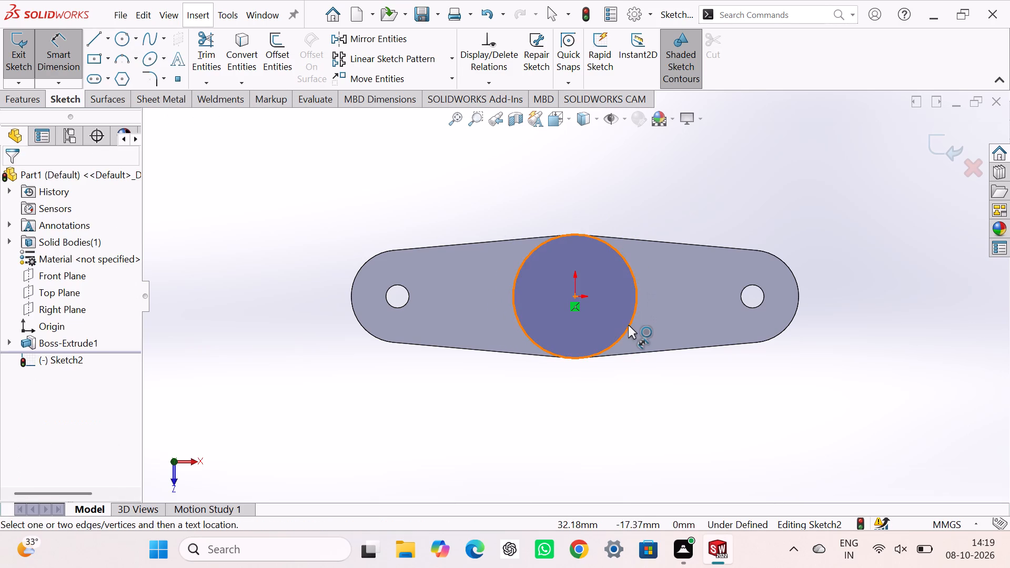
drag(629, 326, 633, 331)
click(674, 395)
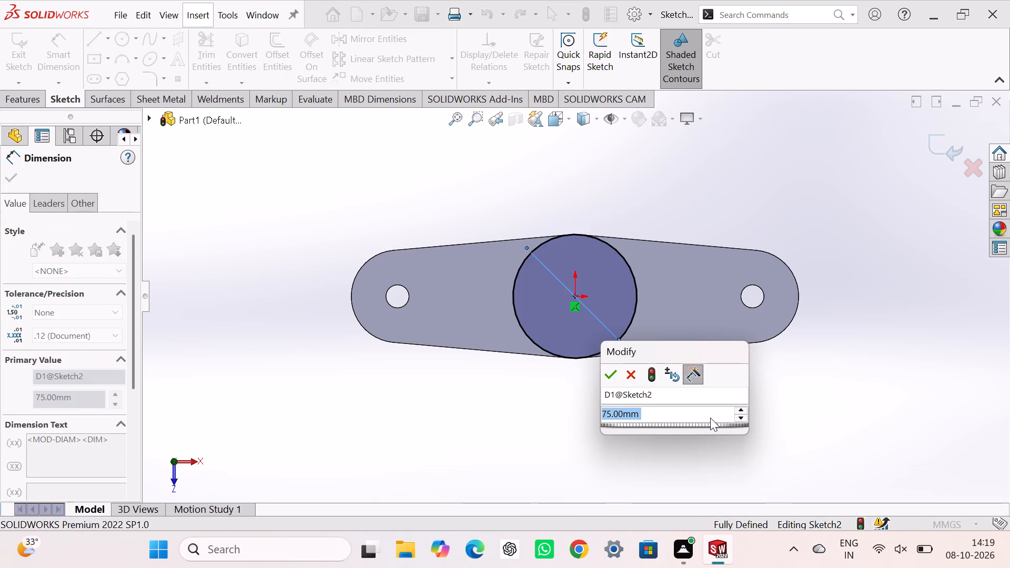
click(615, 374)
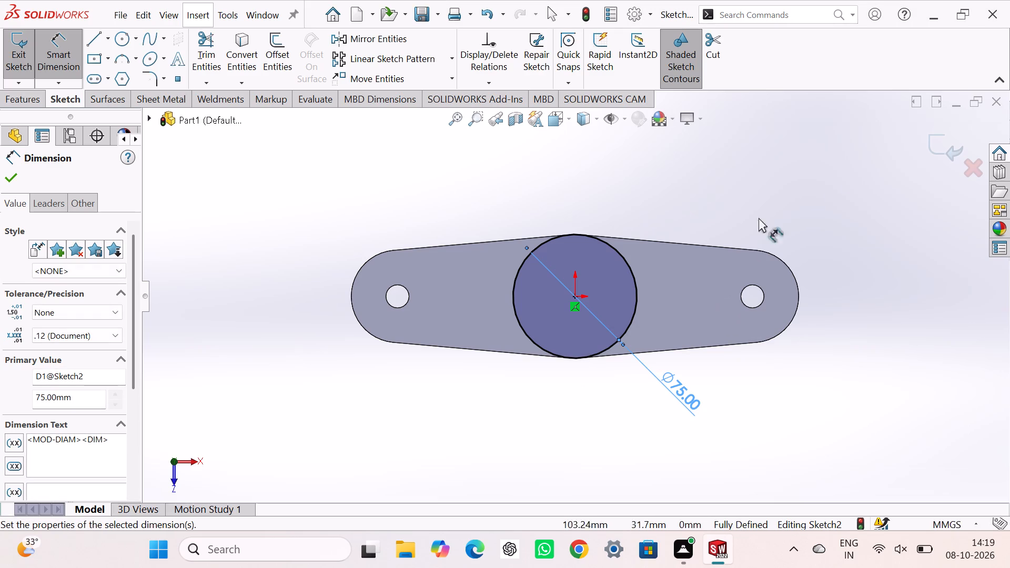
click(934, 137)
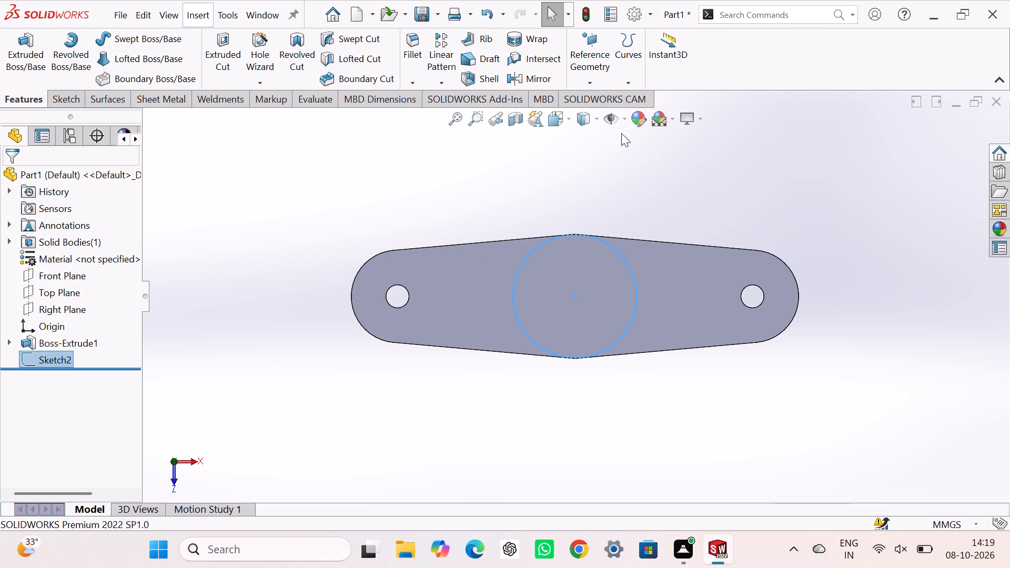
Set up a boss extrusion of the central circle with a blind depth of 88 mm.
key(ctrl+7)
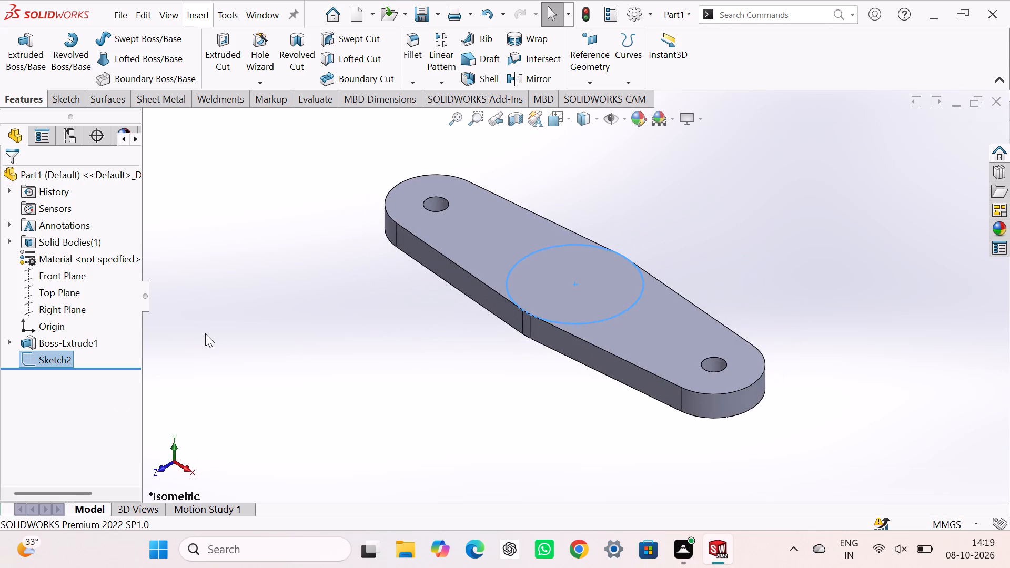
click(29, 42)
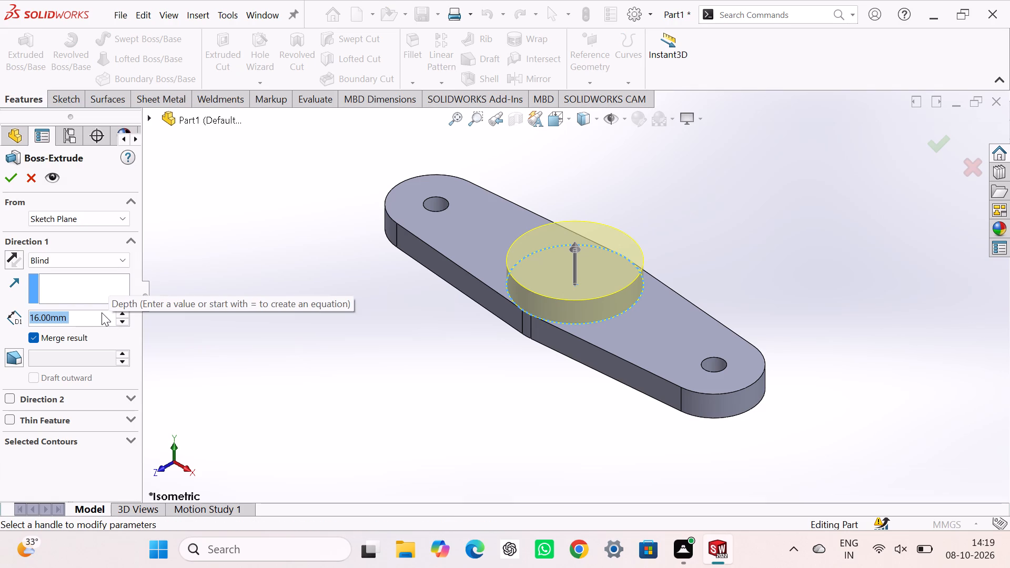
text(88)
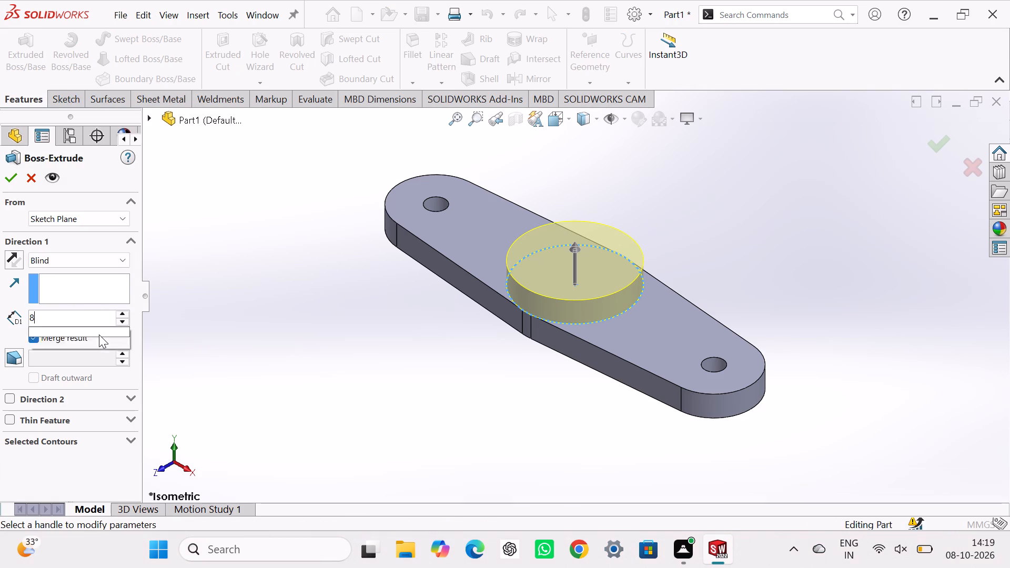
key(Return)
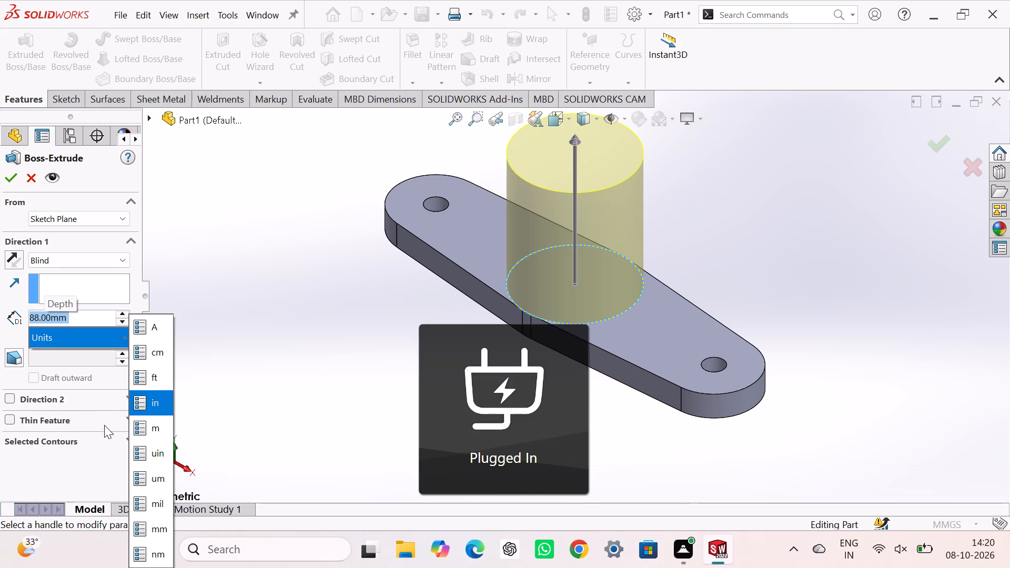
click(298, 377)
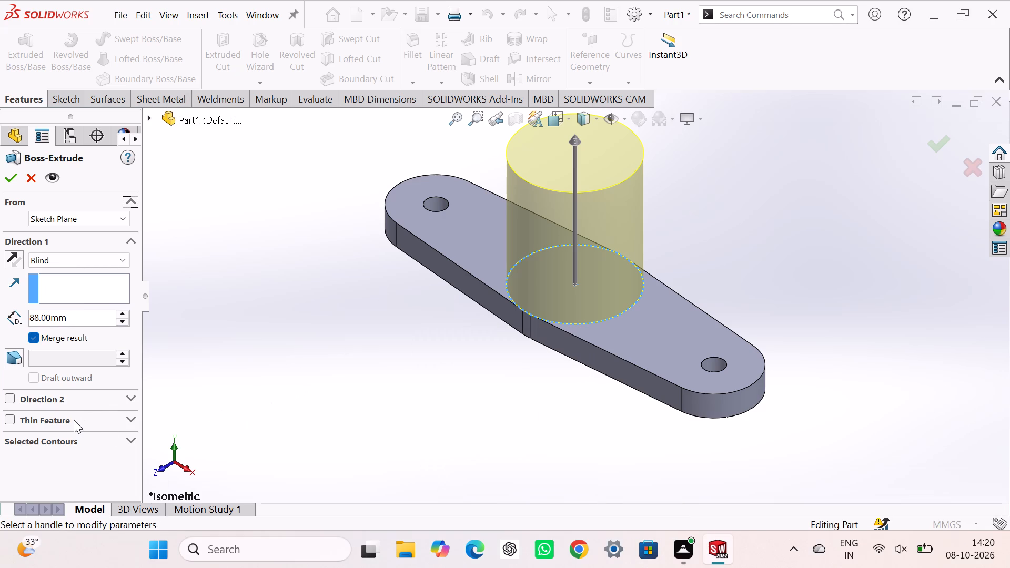
Enable the one-direction thin feature for the central boss and reverse its wall to the inside of the circle.
click(74, 420)
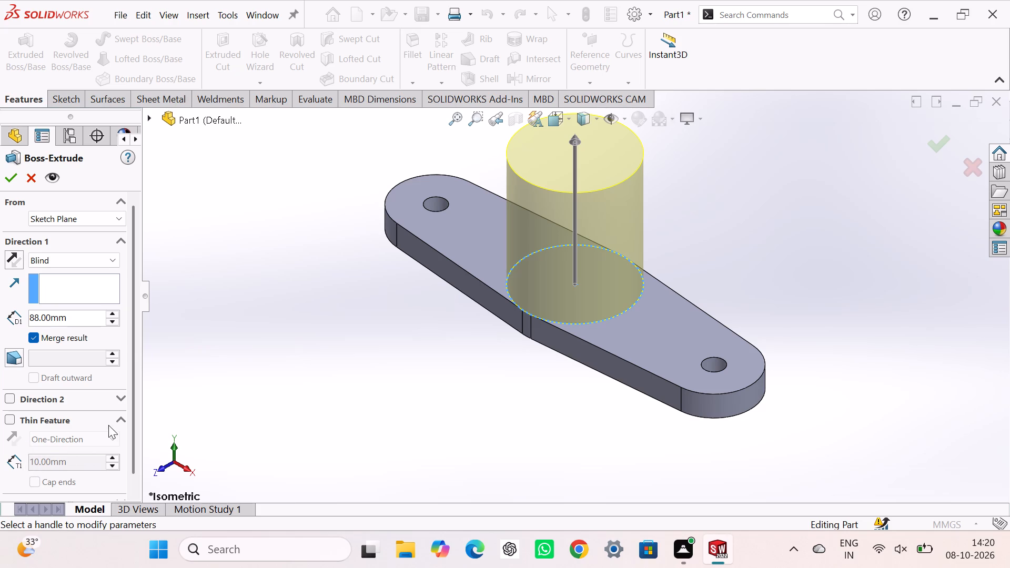
scroll(130, 443, down, 2)
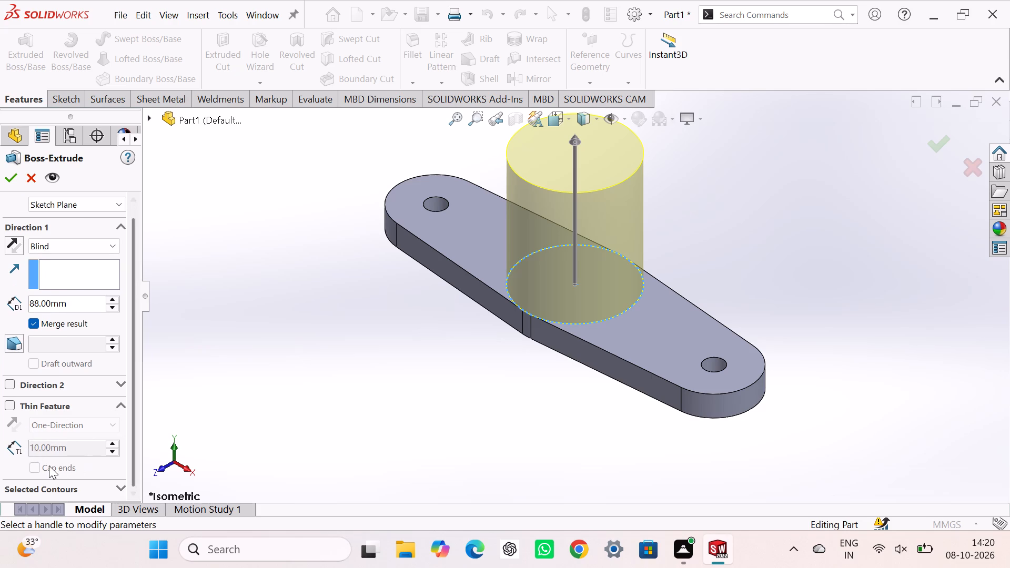
click(36, 466)
click(50, 441)
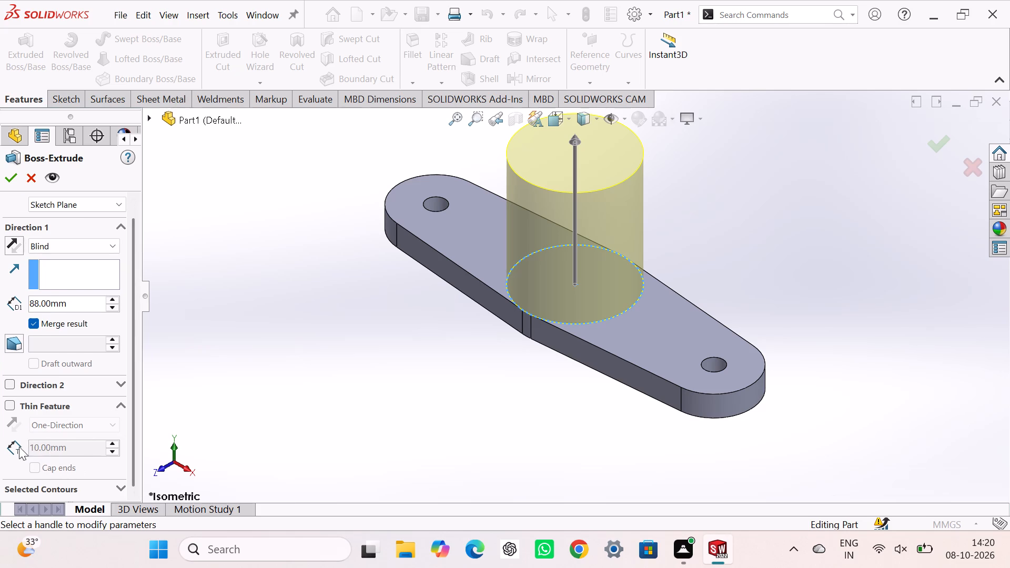
click(14, 448)
click(16, 430)
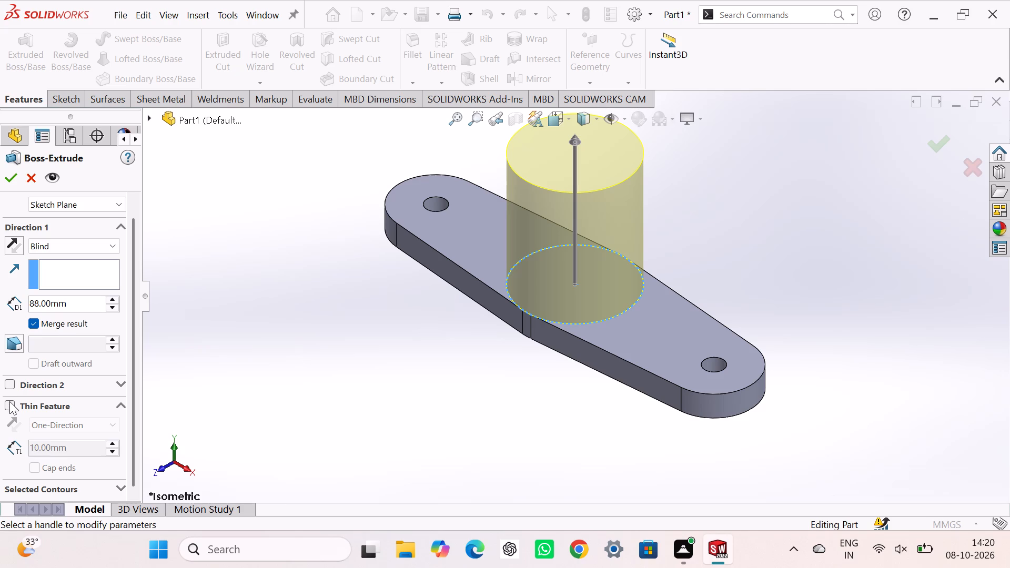
click(9, 401)
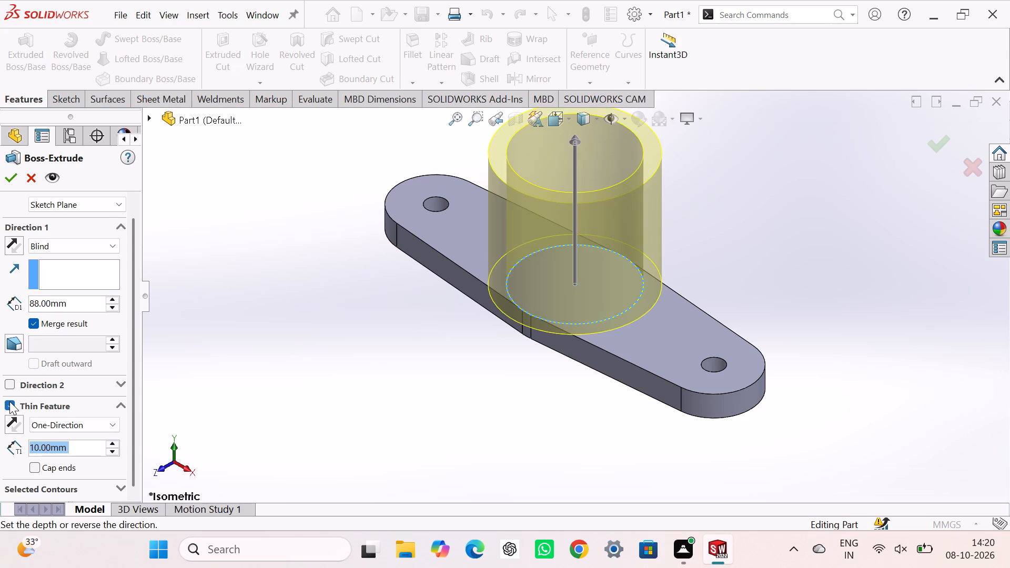
click(13, 420)
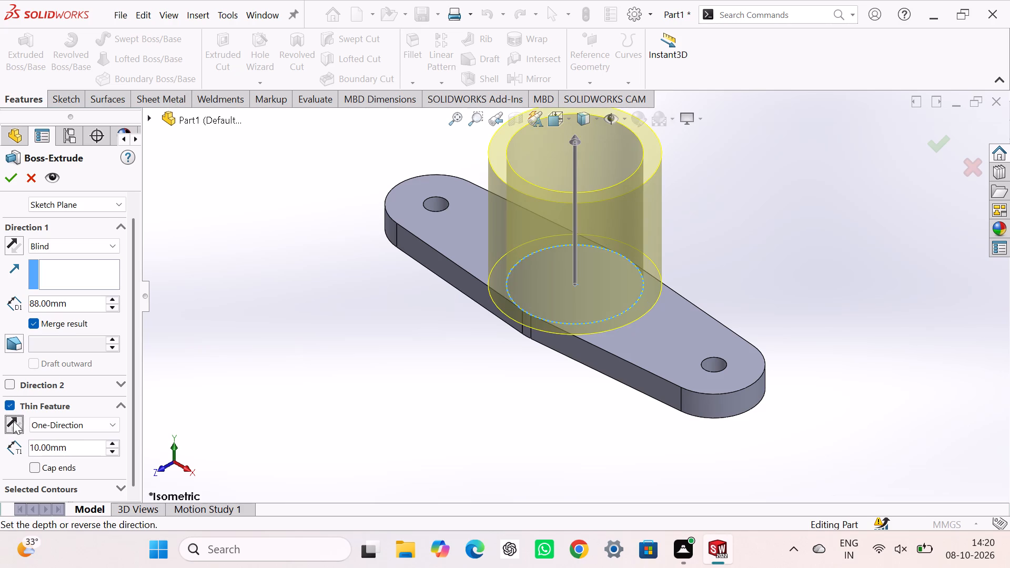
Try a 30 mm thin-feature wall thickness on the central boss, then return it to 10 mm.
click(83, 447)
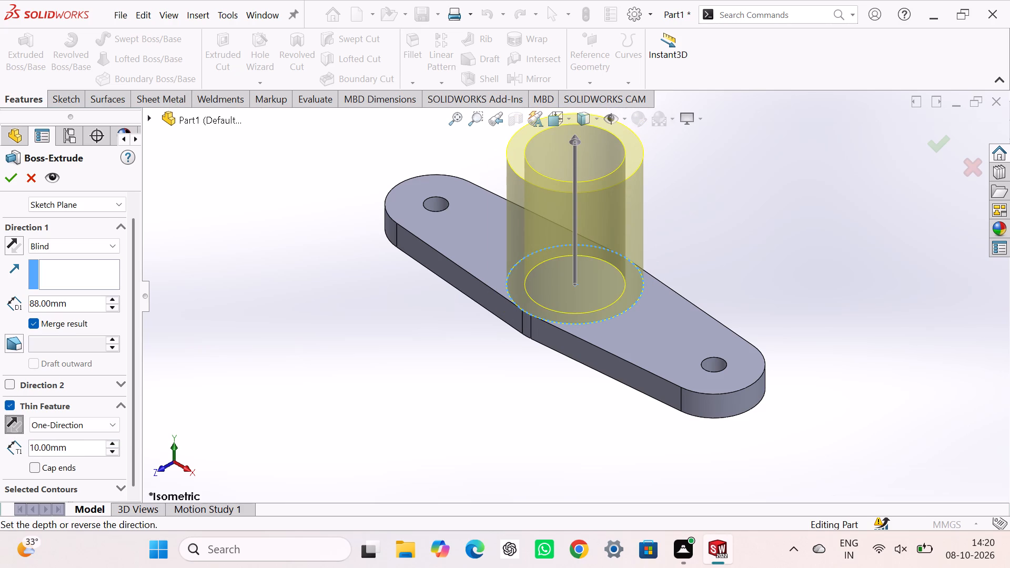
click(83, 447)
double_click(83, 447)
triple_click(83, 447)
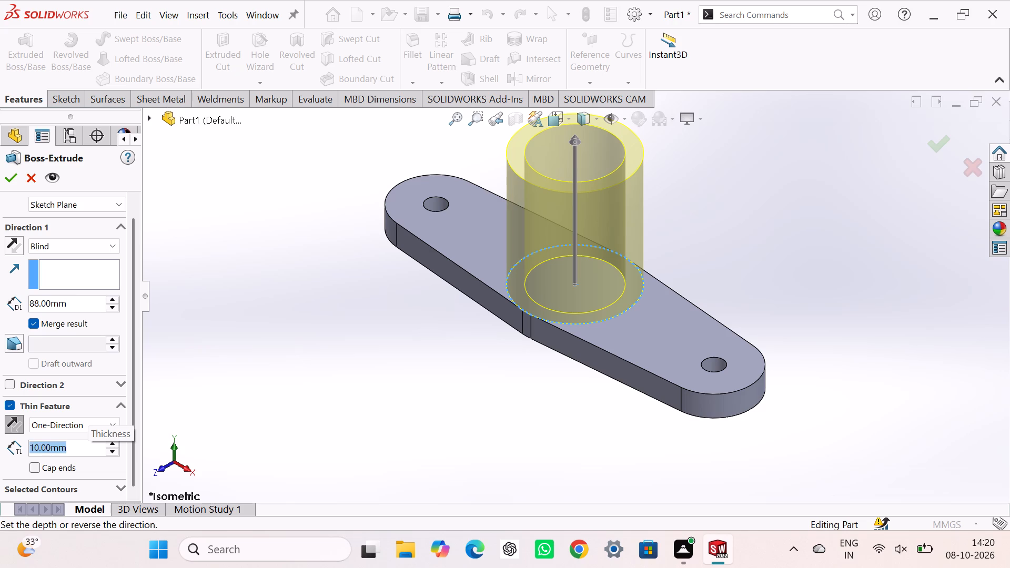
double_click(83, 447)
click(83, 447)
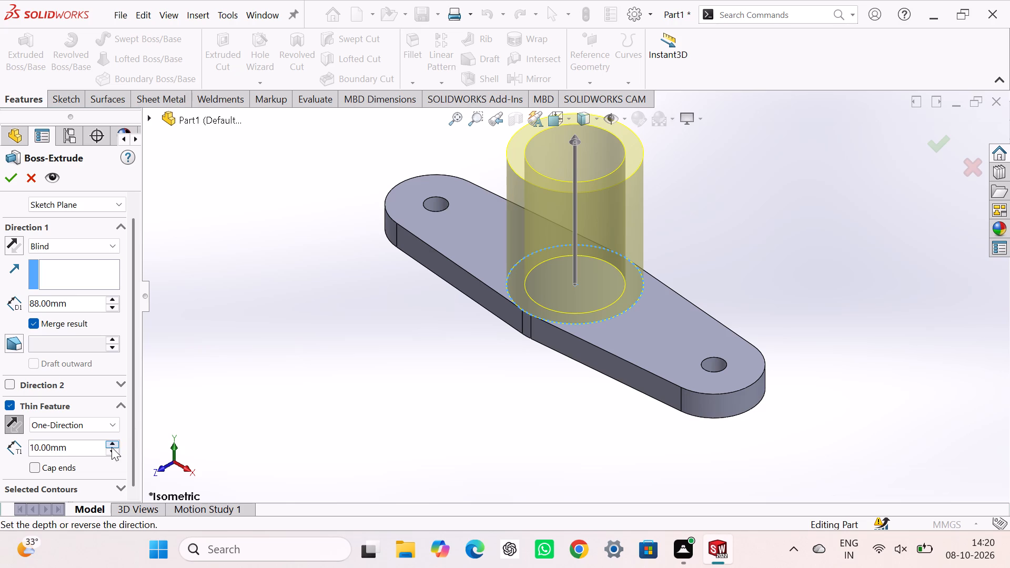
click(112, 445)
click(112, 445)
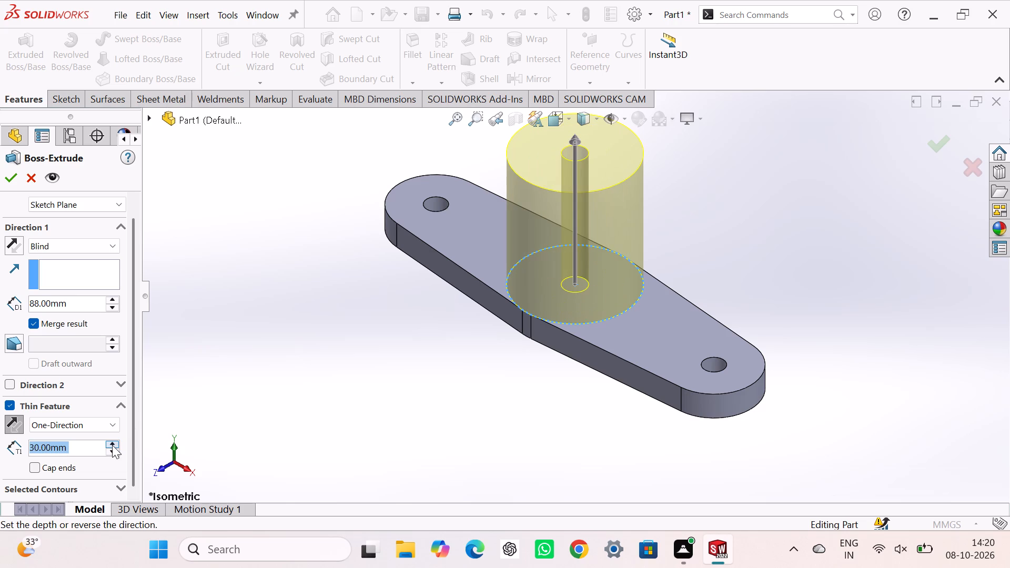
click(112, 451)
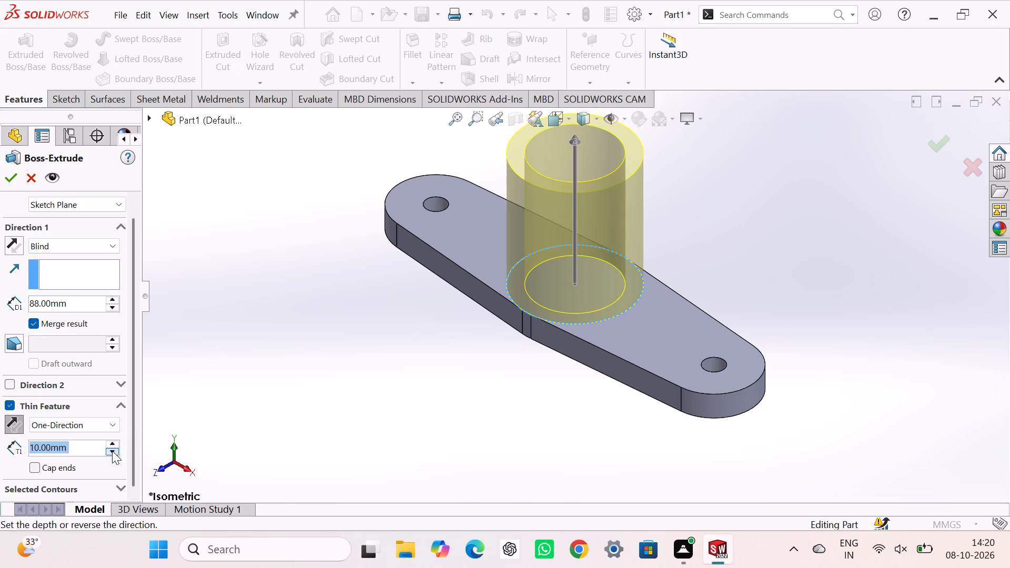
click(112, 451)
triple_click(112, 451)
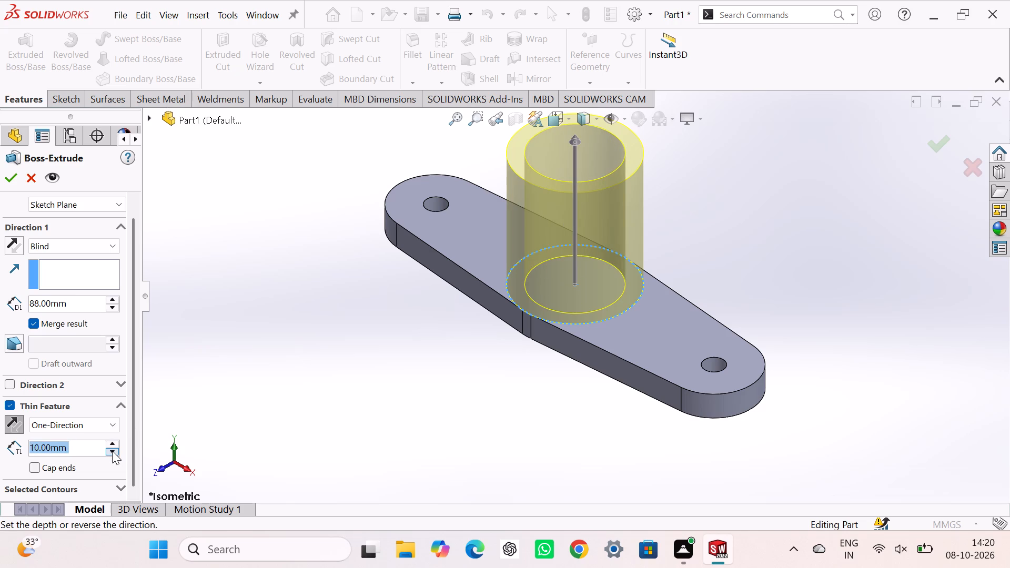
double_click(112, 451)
Disable the thin feature and complete the central boss as a solid extrusion.
click(13, 407)
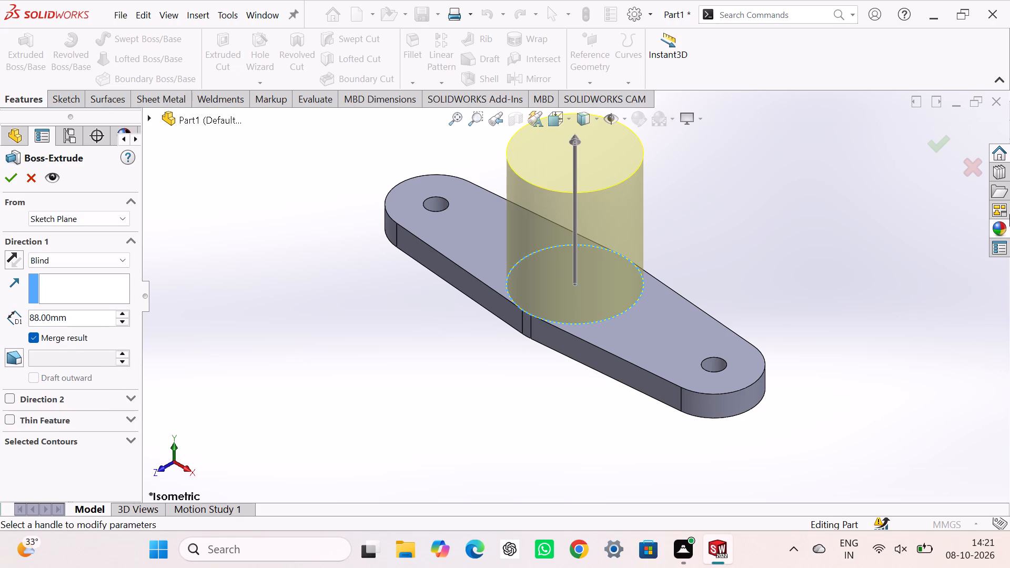
click(940, 148)
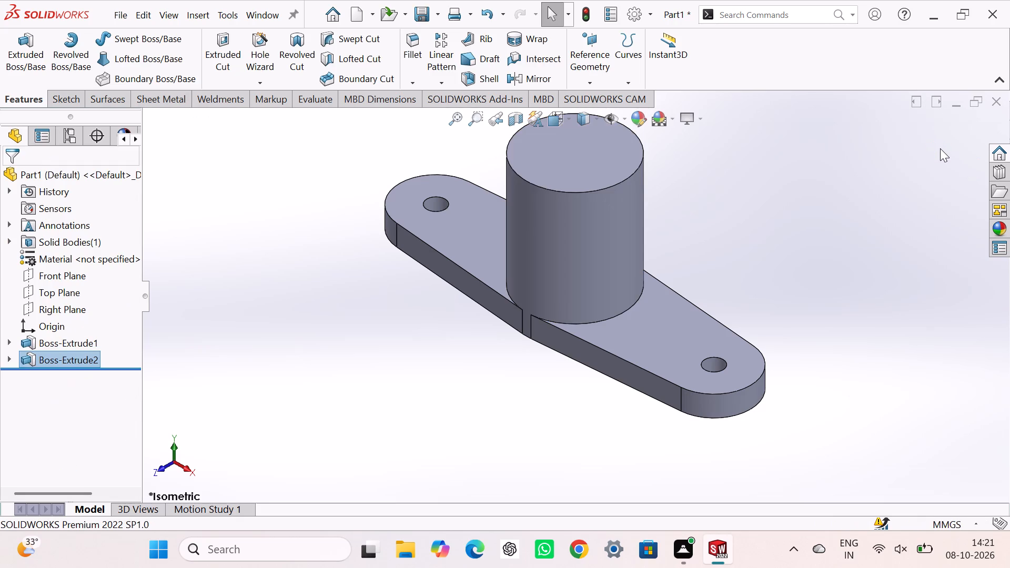
click(379, 390)
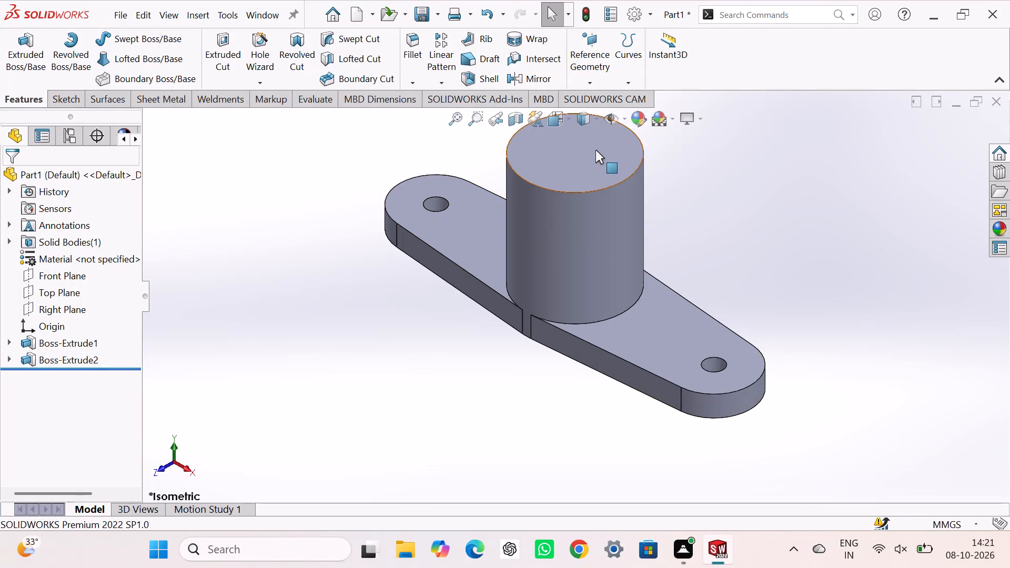
Start a sketch on the central boss's top face, place a point at the origin and exit the sketch.
scroll(595, 150, up, 2)
click(580, 197)
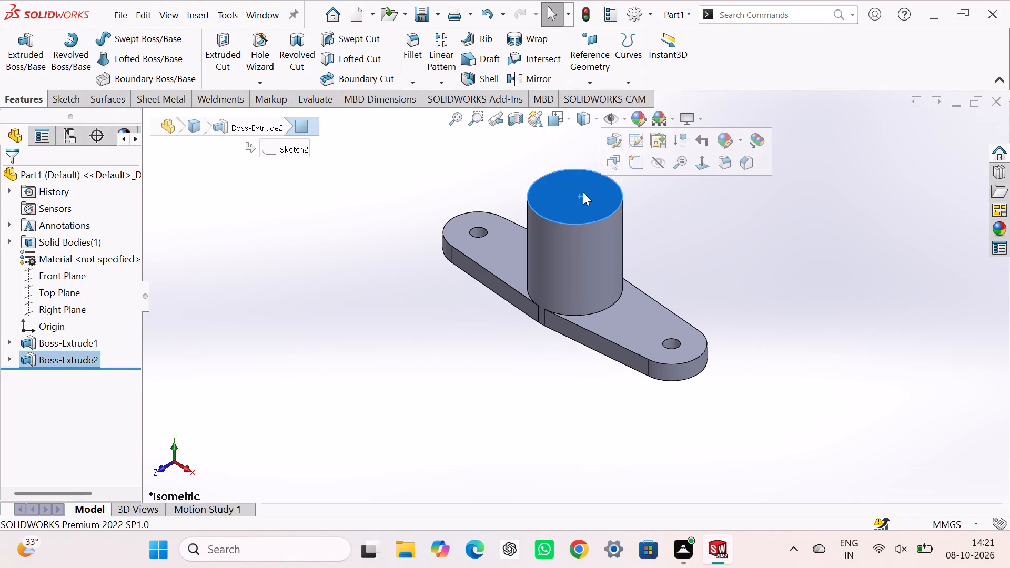
click(632, 161)
click(732, 198)
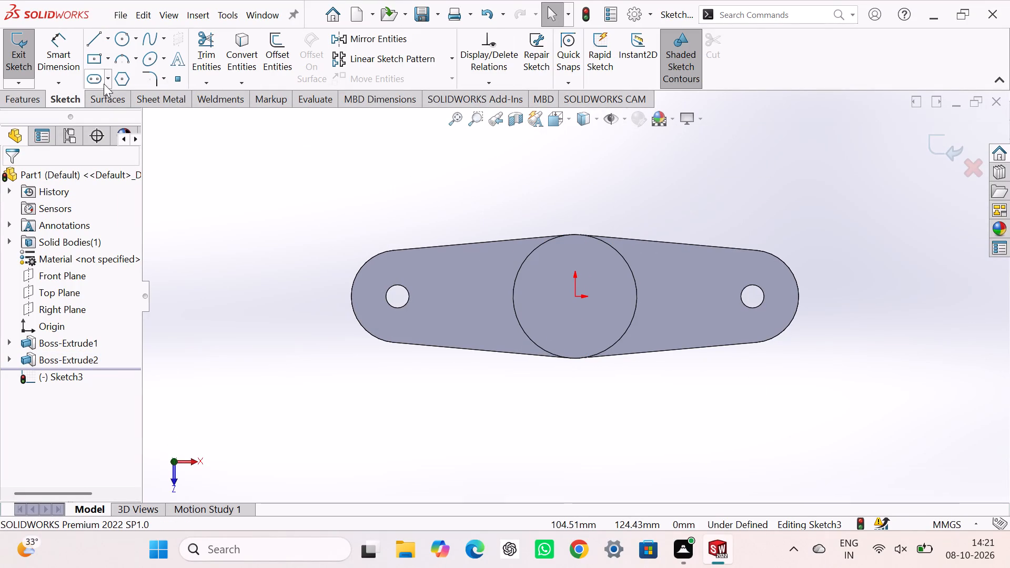
click(177, 80)
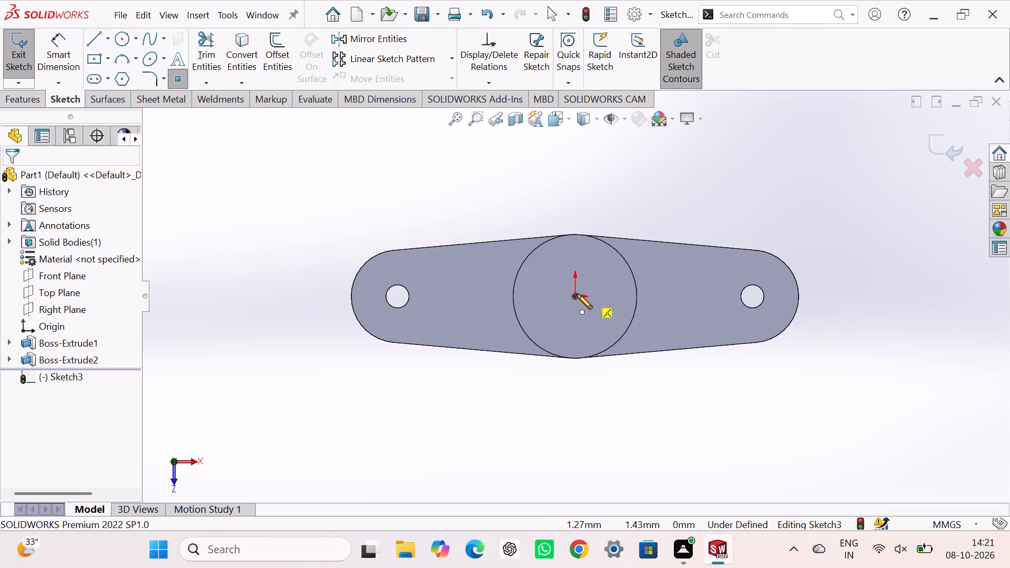
click(577, 294)
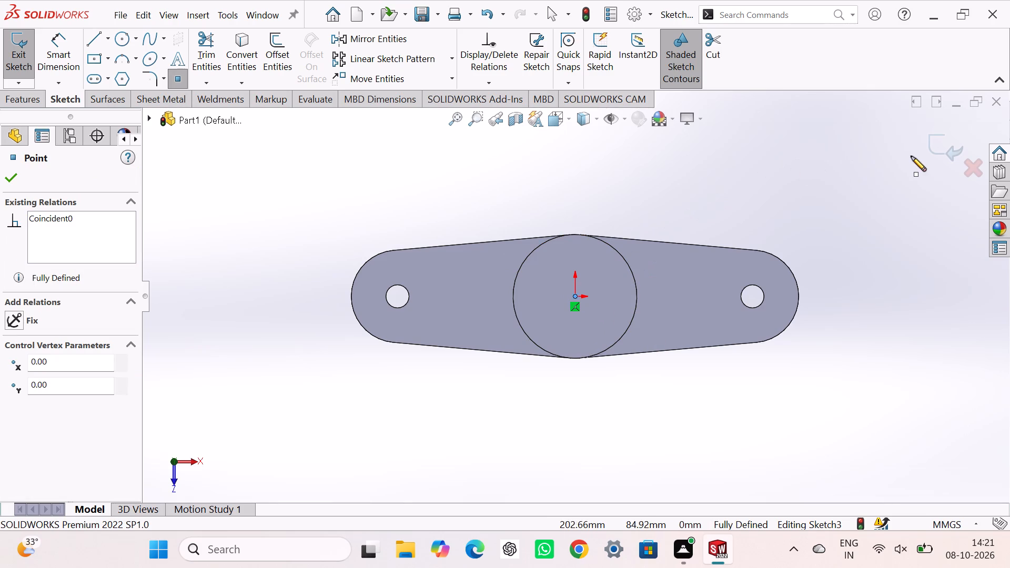
click(932, 150)
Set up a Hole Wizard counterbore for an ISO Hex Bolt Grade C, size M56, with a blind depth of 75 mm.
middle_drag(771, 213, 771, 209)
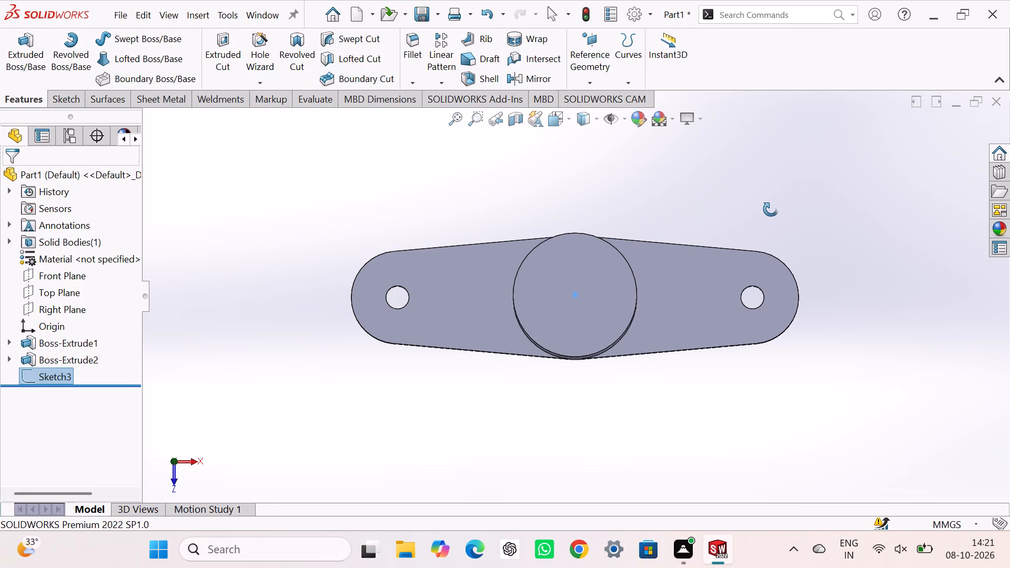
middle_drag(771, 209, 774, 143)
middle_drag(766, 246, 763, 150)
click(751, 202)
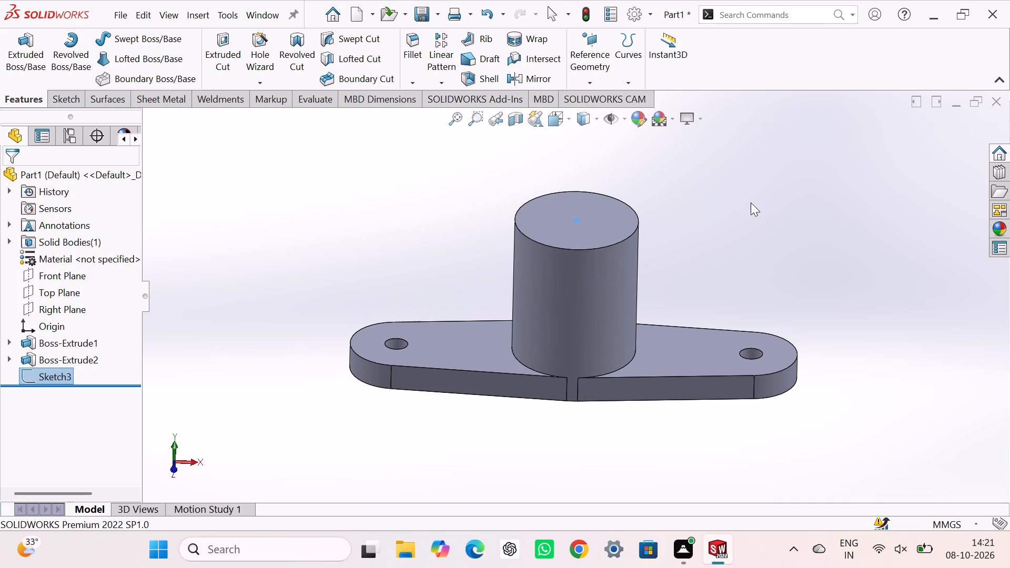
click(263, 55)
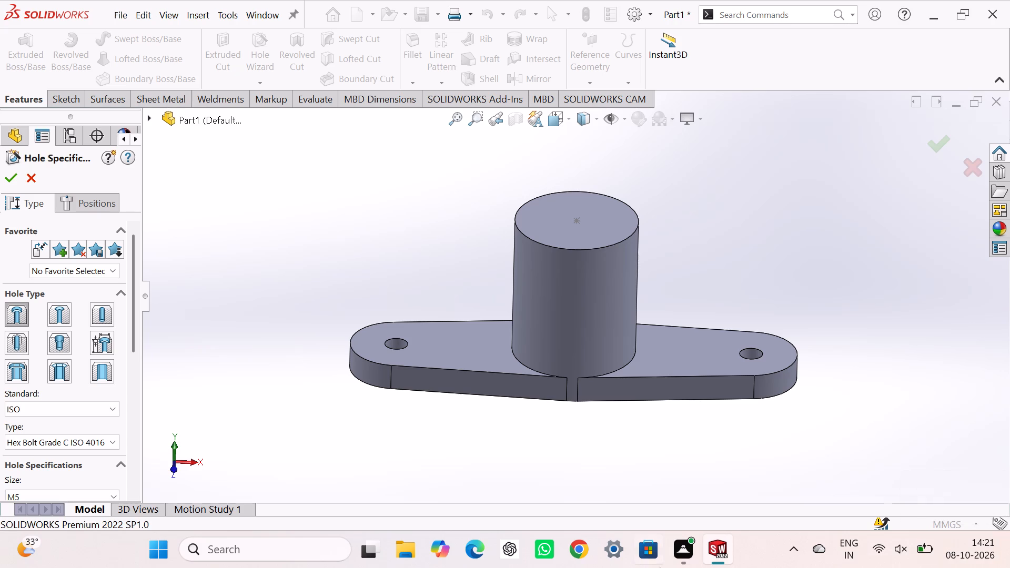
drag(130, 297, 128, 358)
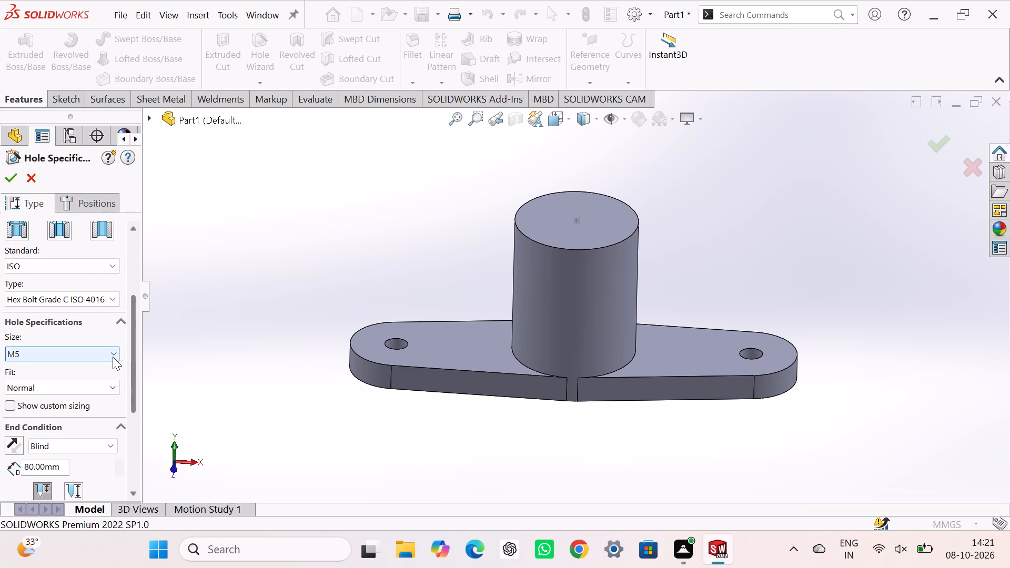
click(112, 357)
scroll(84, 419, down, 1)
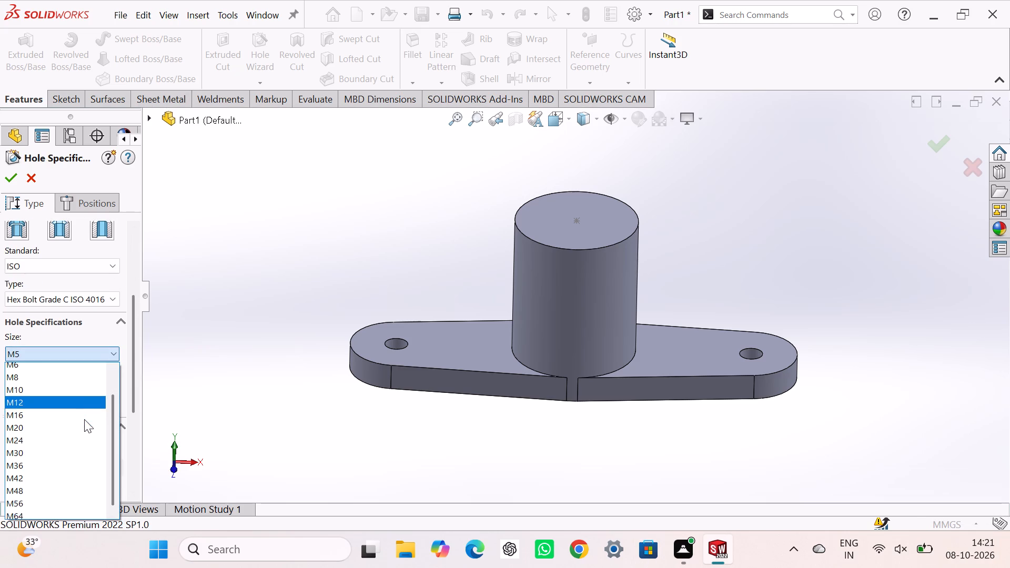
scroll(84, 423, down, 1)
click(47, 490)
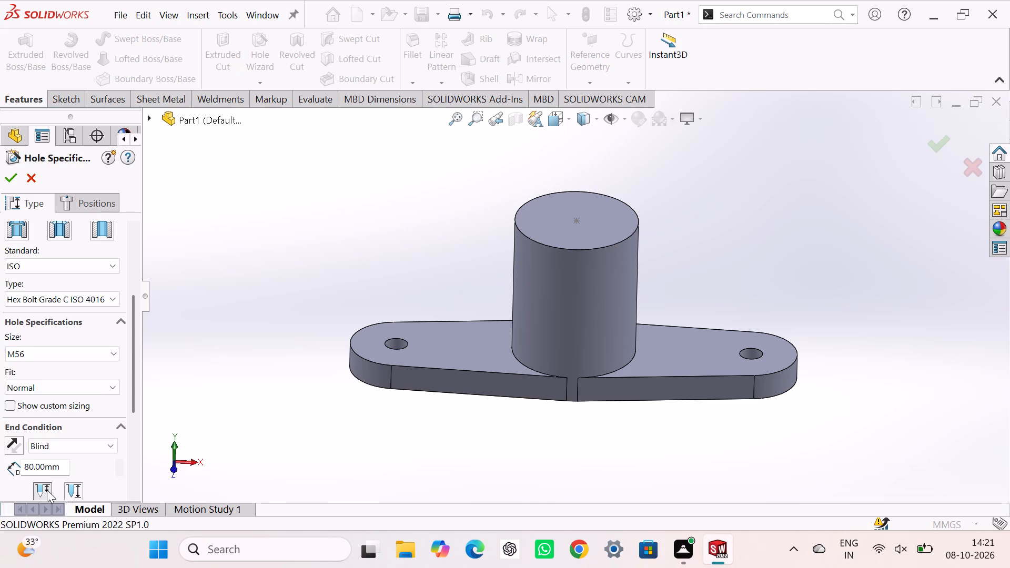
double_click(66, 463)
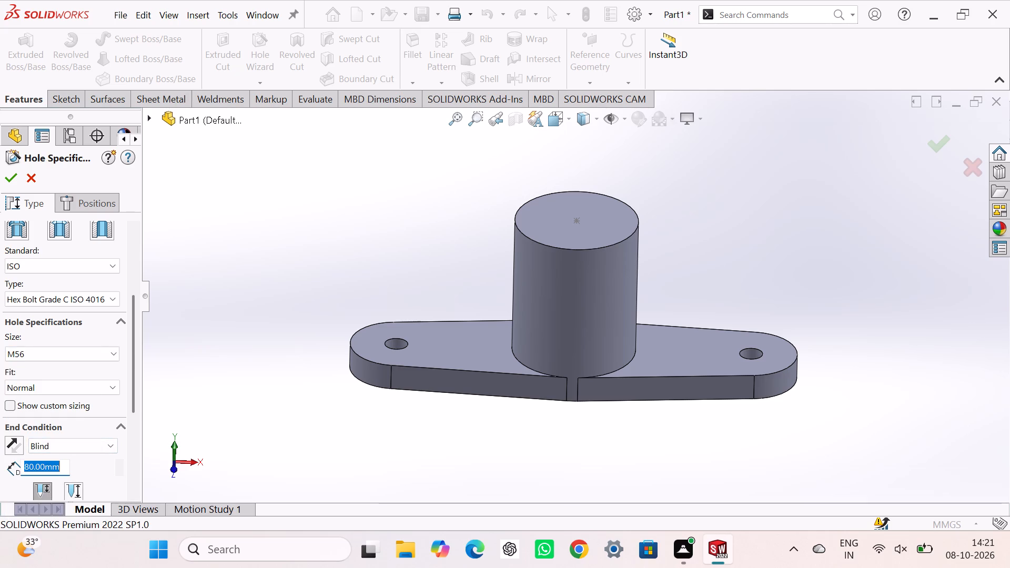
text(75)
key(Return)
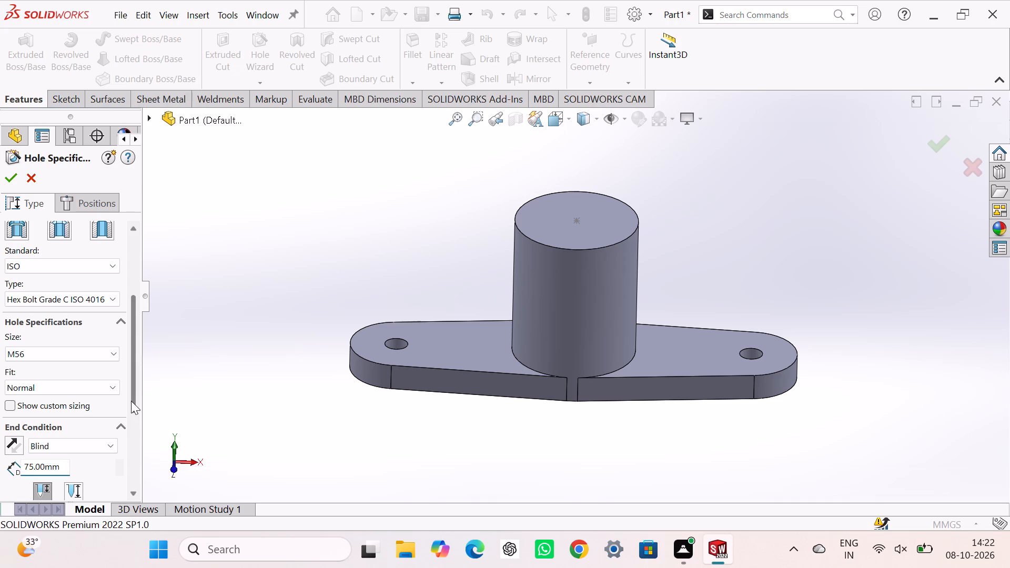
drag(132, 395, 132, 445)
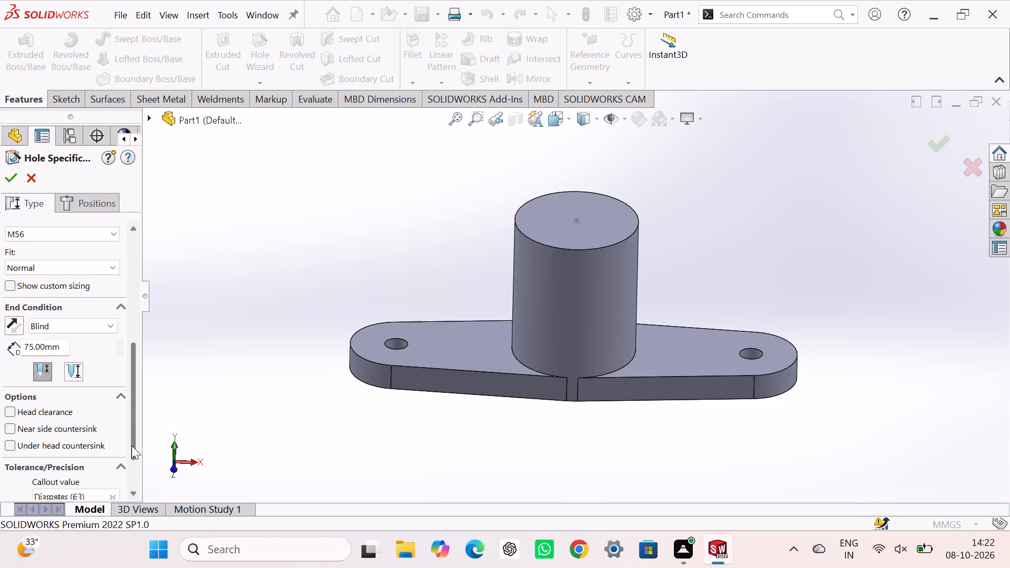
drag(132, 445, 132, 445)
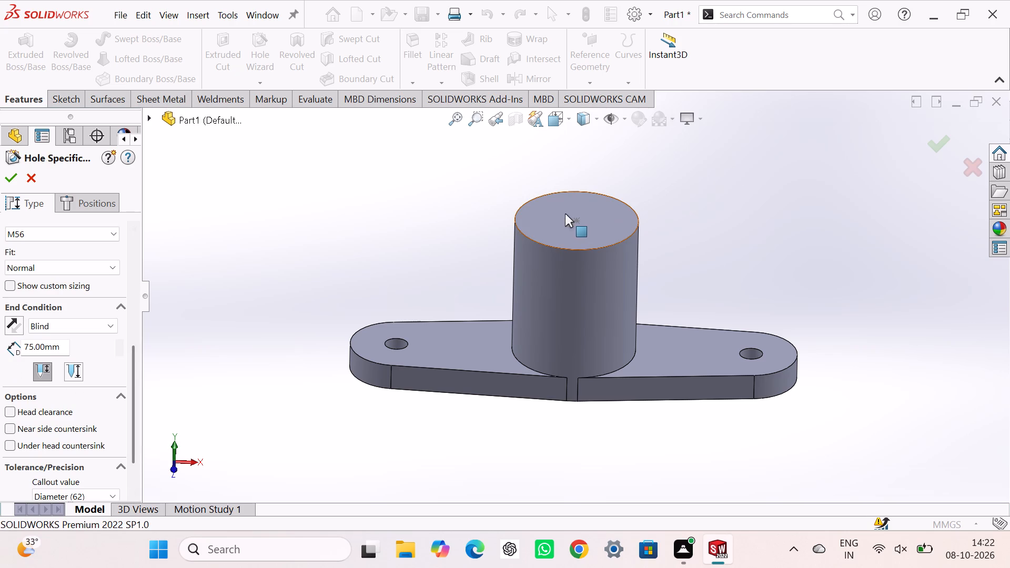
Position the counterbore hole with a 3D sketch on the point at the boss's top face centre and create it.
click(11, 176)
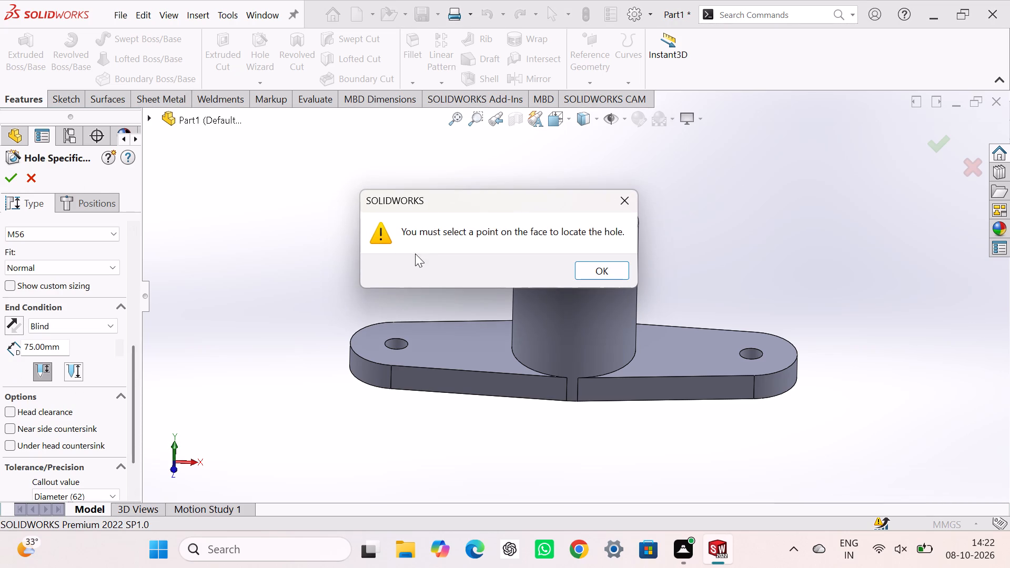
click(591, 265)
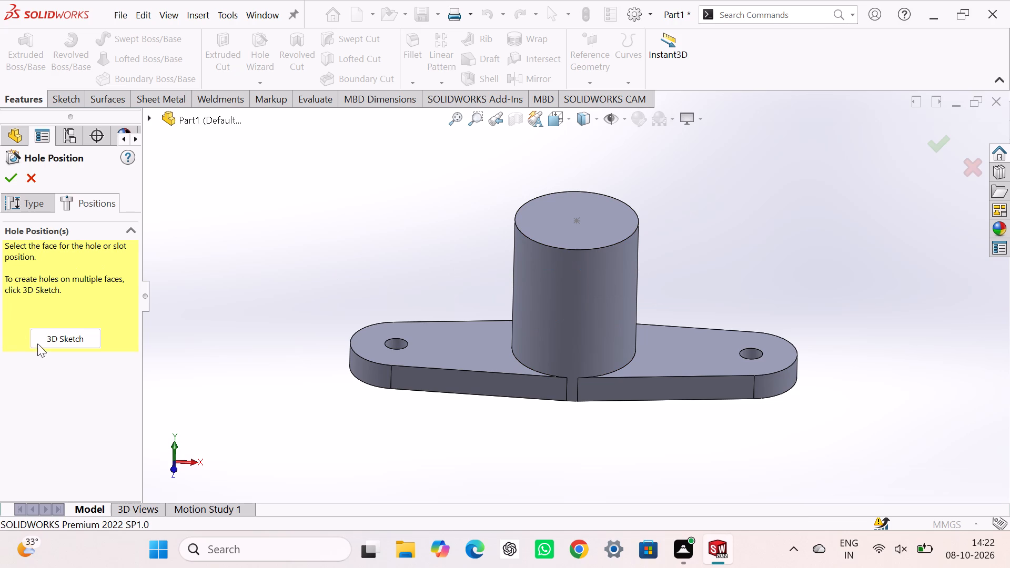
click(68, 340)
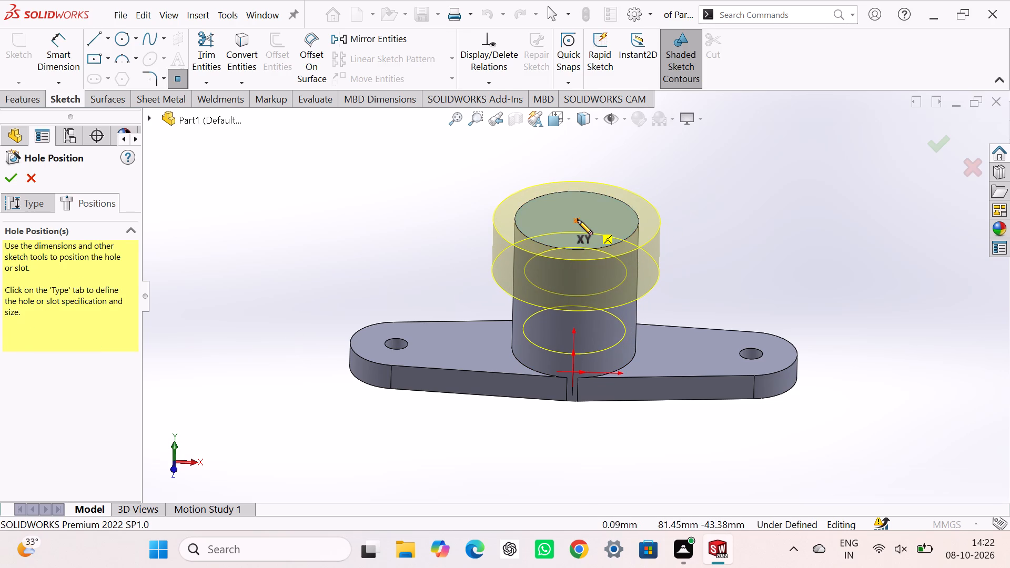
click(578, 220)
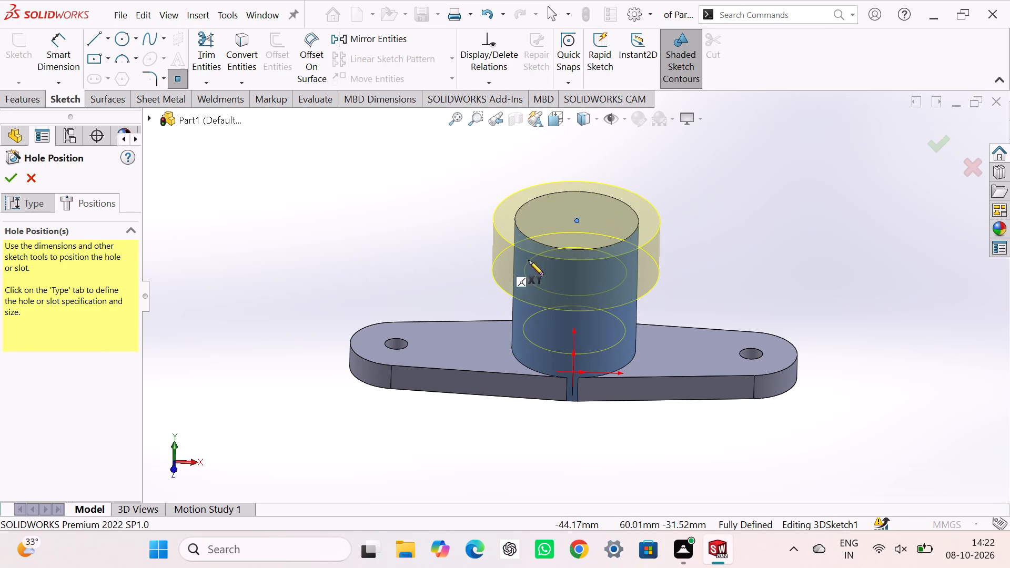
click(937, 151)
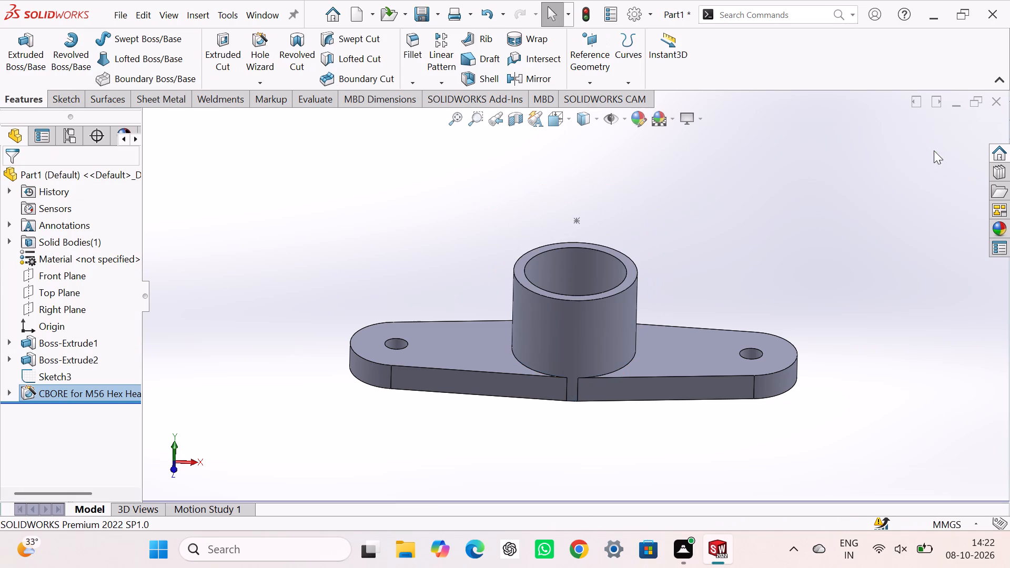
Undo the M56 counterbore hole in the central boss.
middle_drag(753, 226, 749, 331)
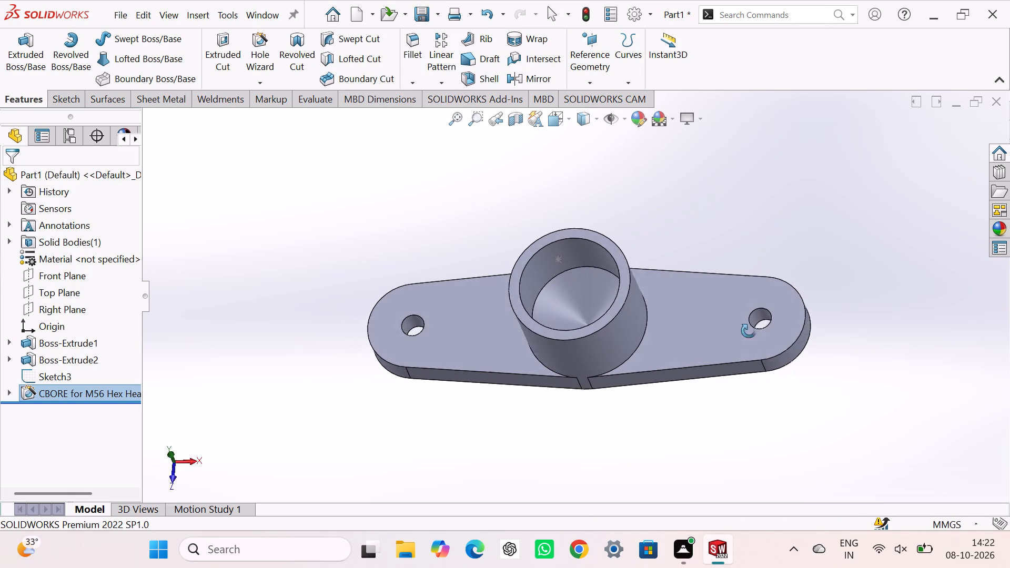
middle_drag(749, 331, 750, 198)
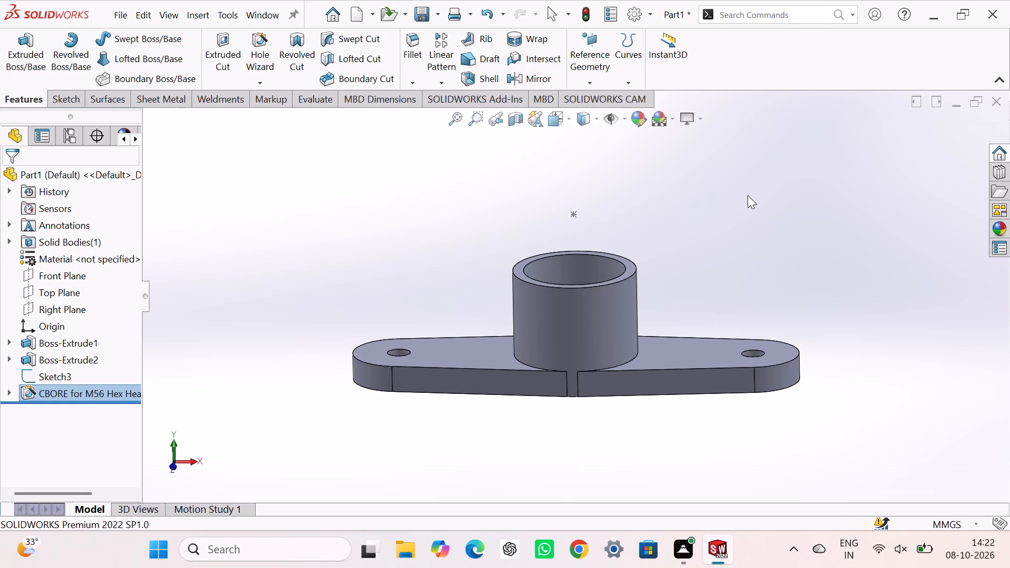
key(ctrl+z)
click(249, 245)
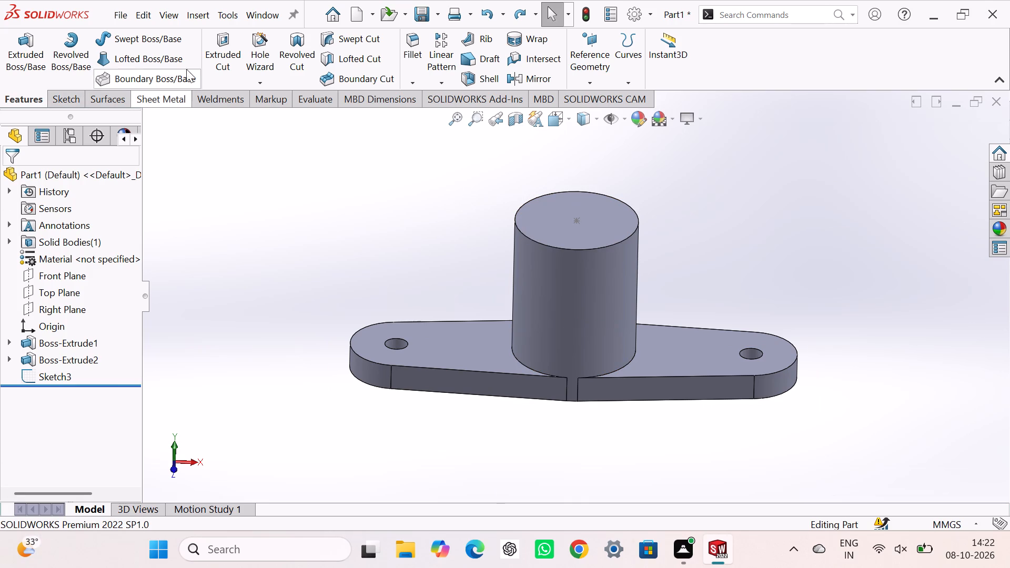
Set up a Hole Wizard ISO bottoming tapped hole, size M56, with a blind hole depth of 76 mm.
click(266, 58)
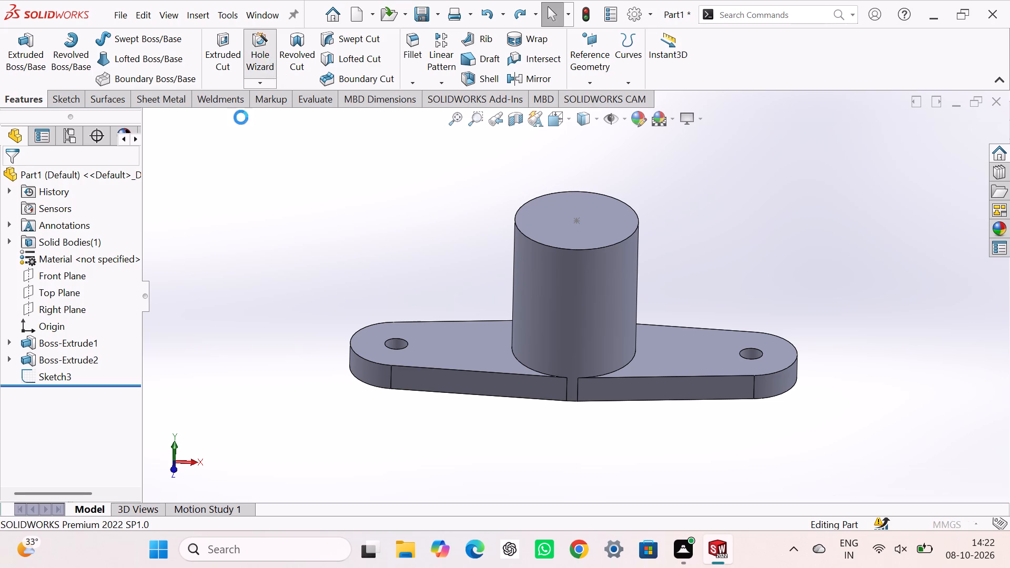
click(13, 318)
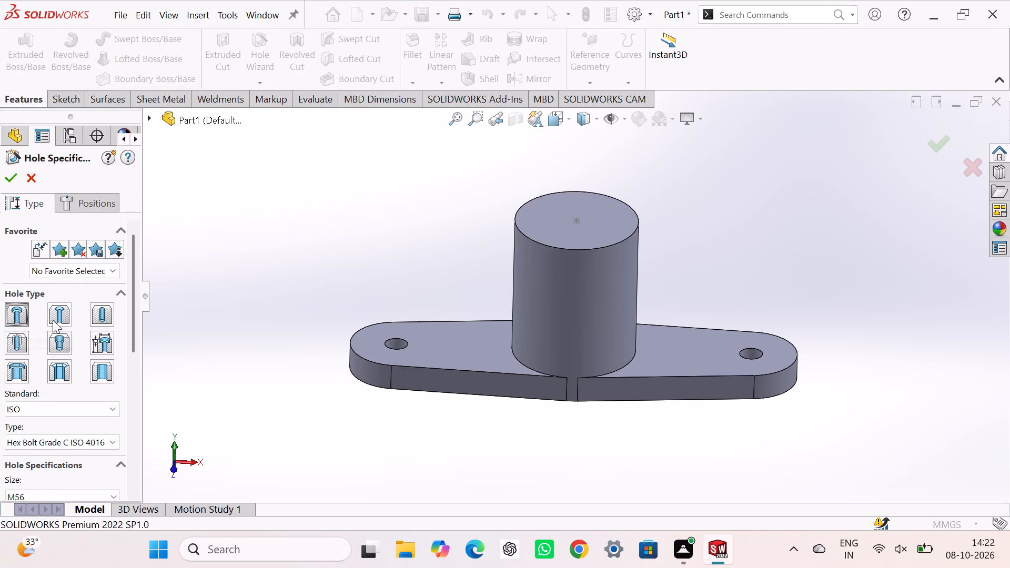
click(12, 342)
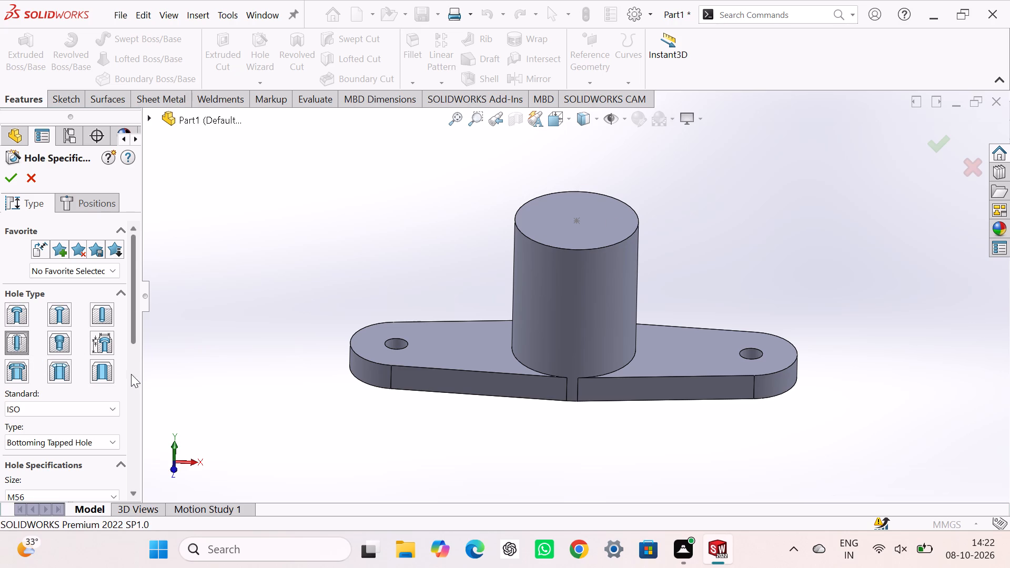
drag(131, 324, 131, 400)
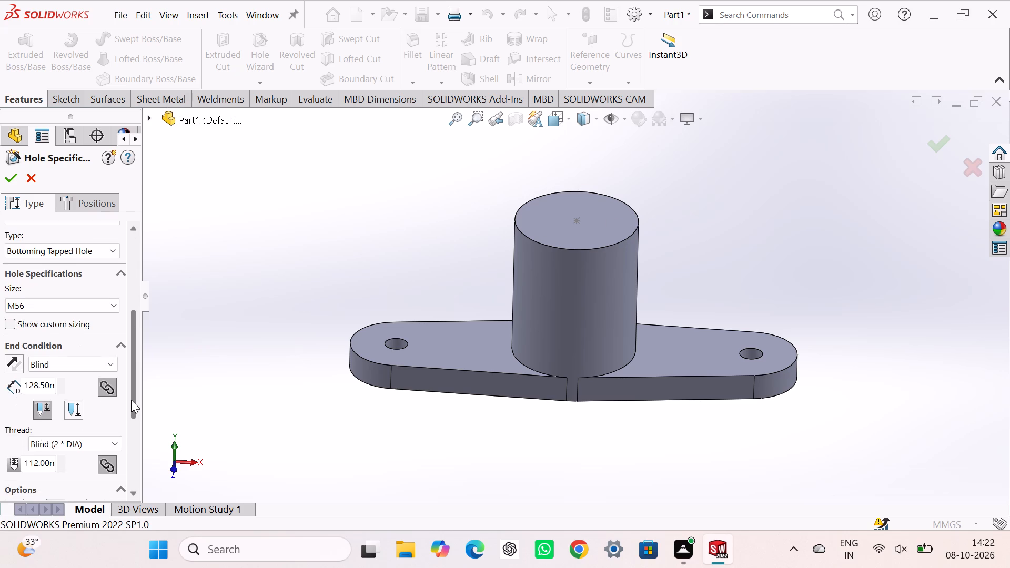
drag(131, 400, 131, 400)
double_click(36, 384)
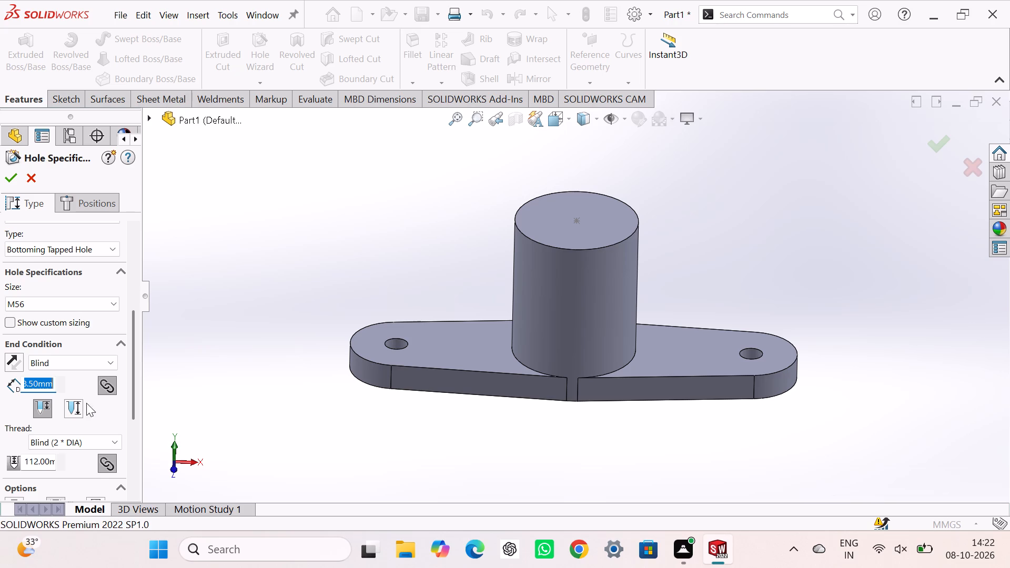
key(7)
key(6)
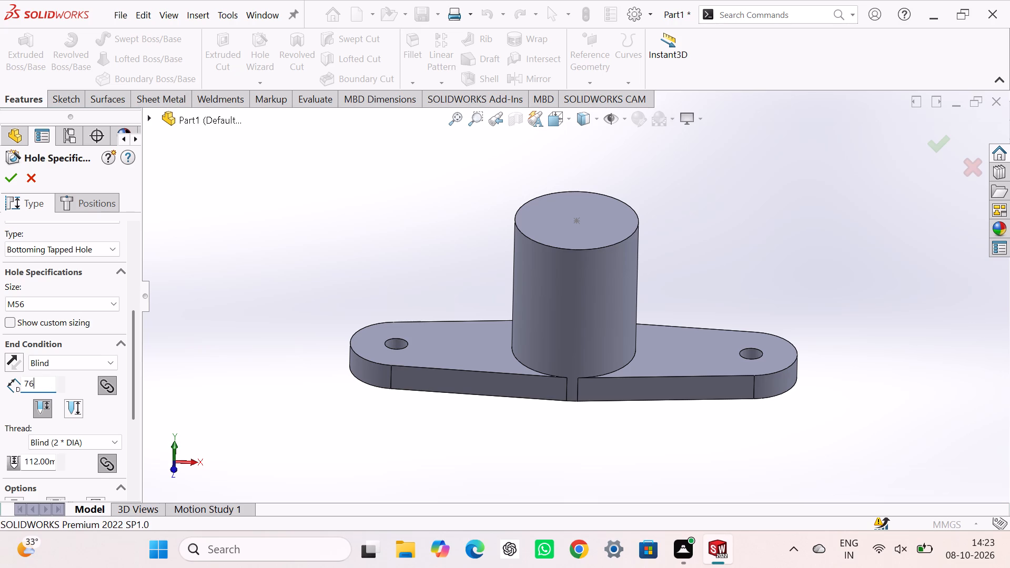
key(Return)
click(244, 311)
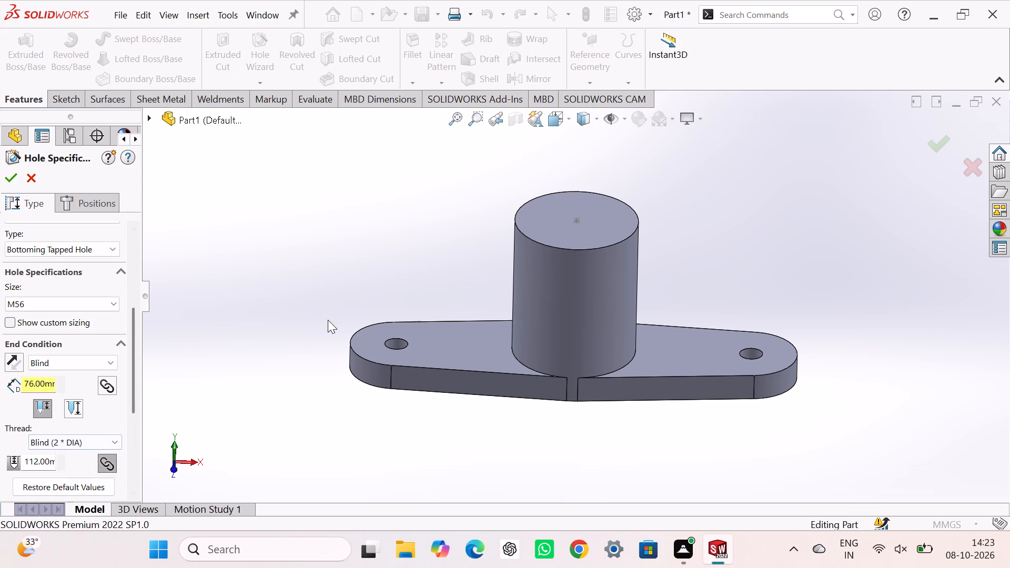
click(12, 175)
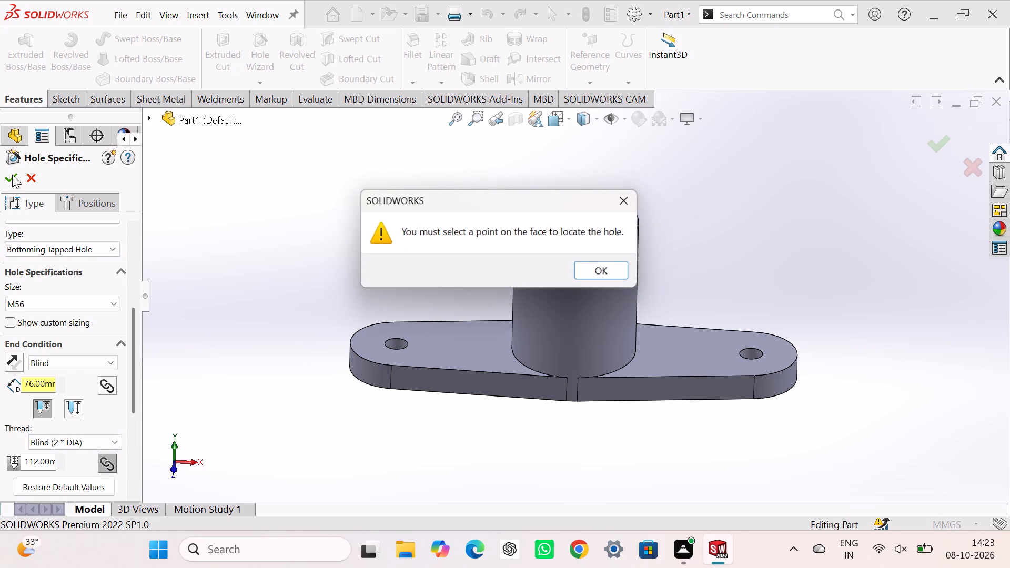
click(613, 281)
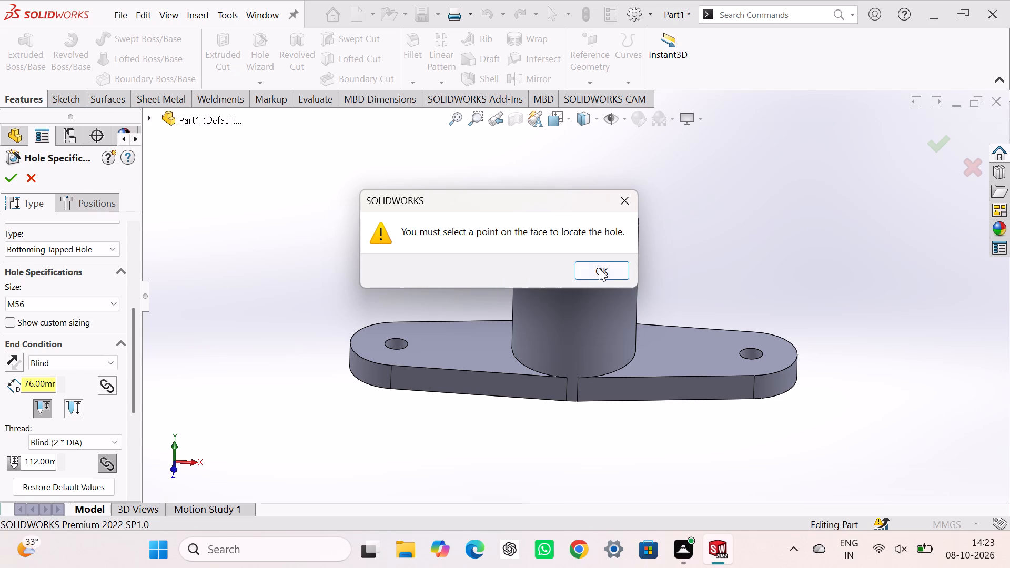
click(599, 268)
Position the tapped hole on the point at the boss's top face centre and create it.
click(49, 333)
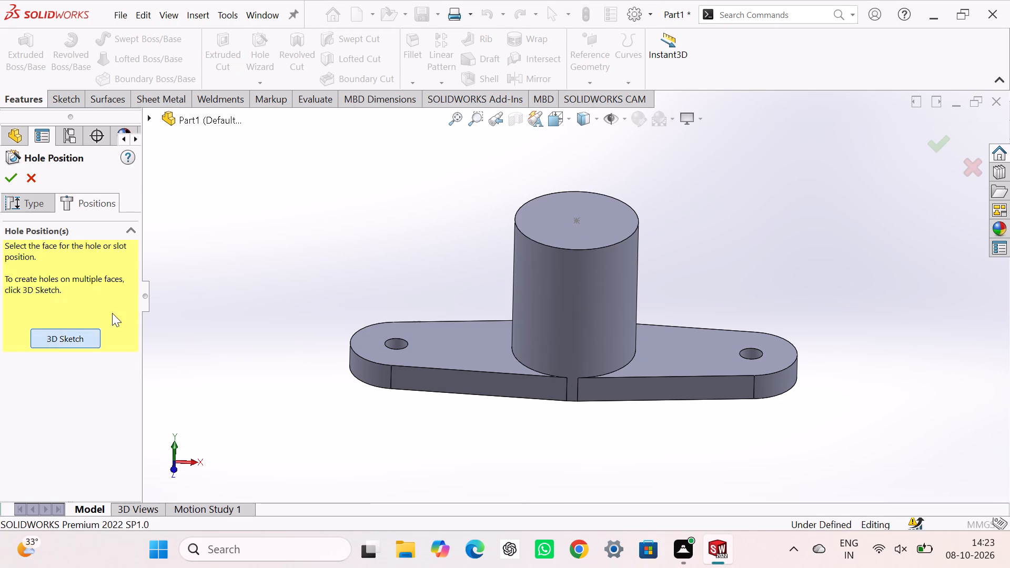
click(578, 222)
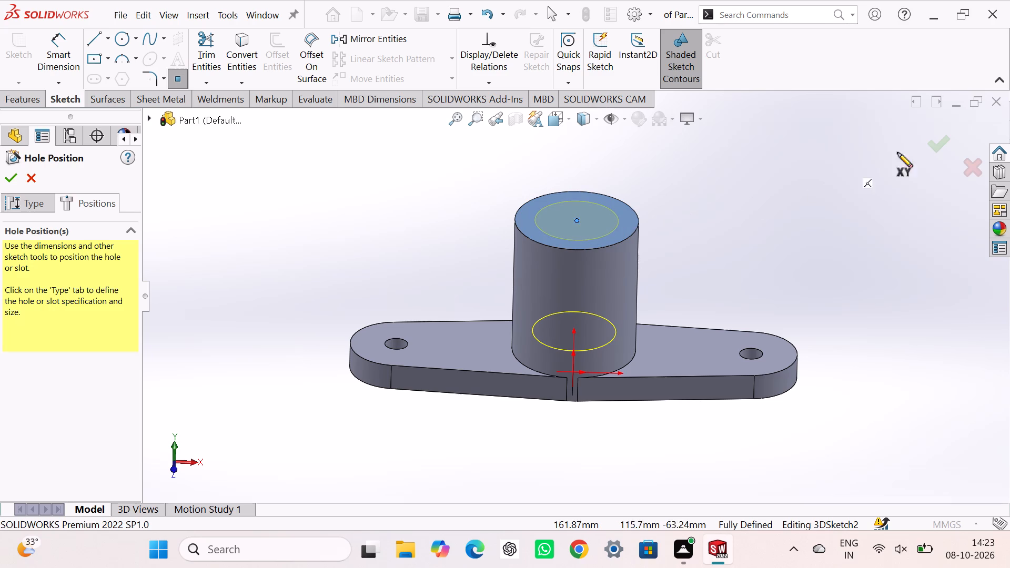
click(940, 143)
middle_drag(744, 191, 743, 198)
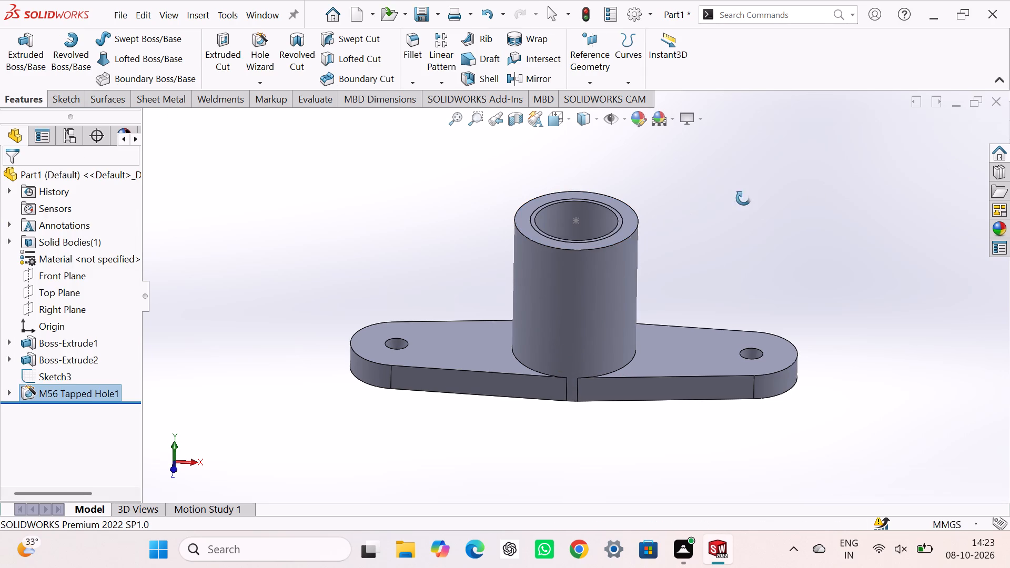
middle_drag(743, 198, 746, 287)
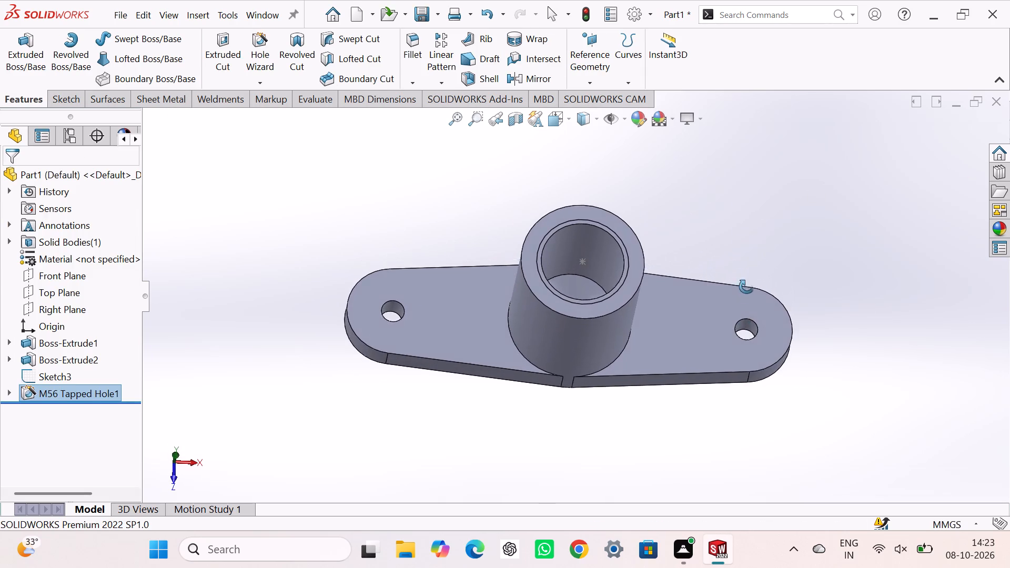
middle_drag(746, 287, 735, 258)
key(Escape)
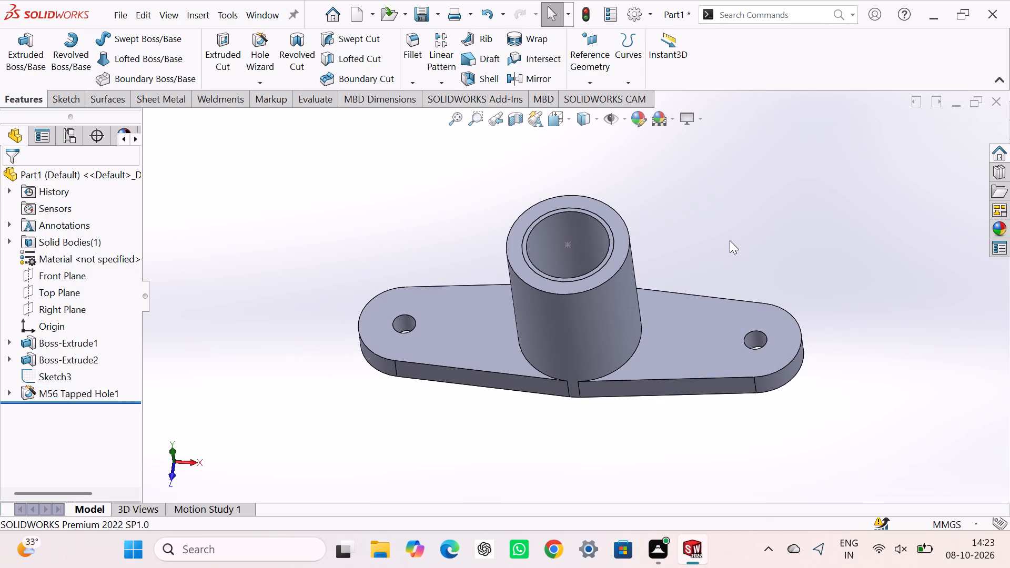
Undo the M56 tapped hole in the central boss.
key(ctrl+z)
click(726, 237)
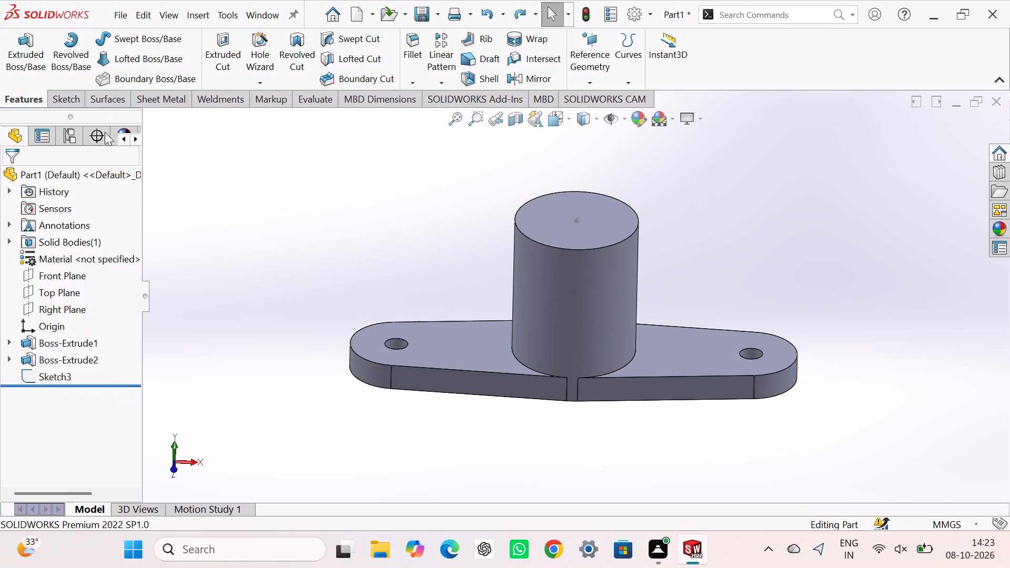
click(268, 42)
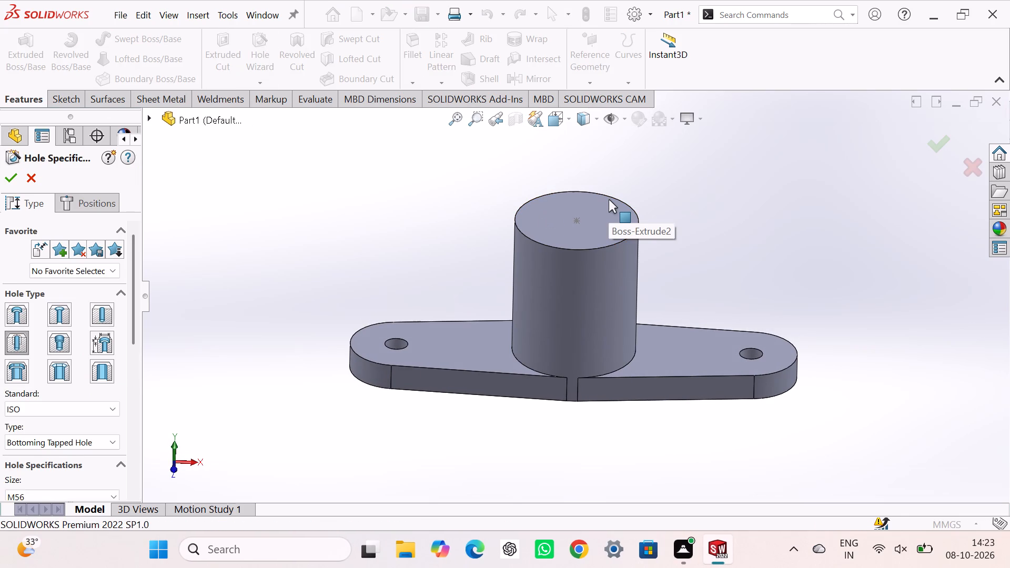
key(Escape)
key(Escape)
Undo the point sketch on the central boss's top face so that the sketch is removed.
key(ctrl+z)
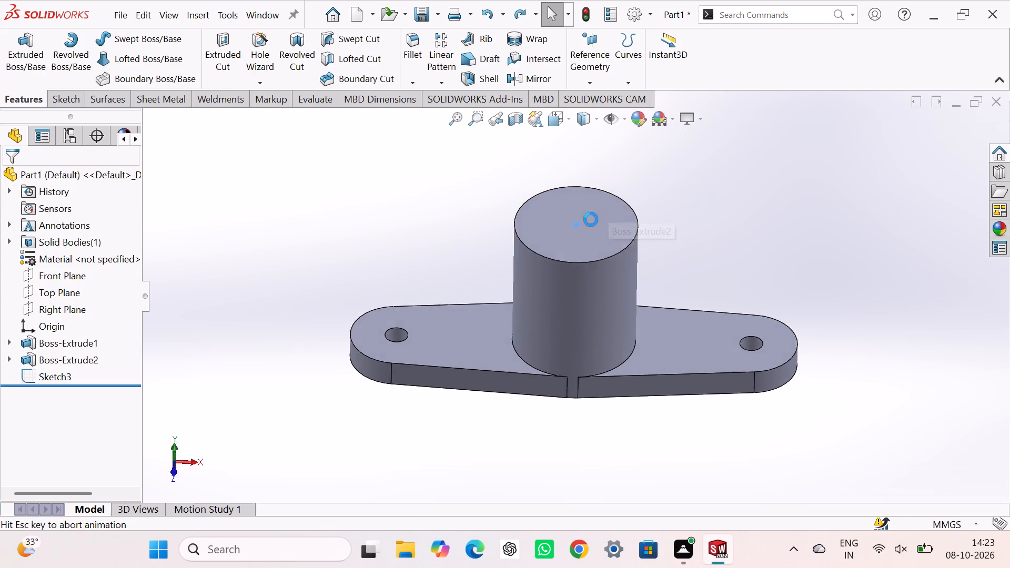
key(ctrl+z)
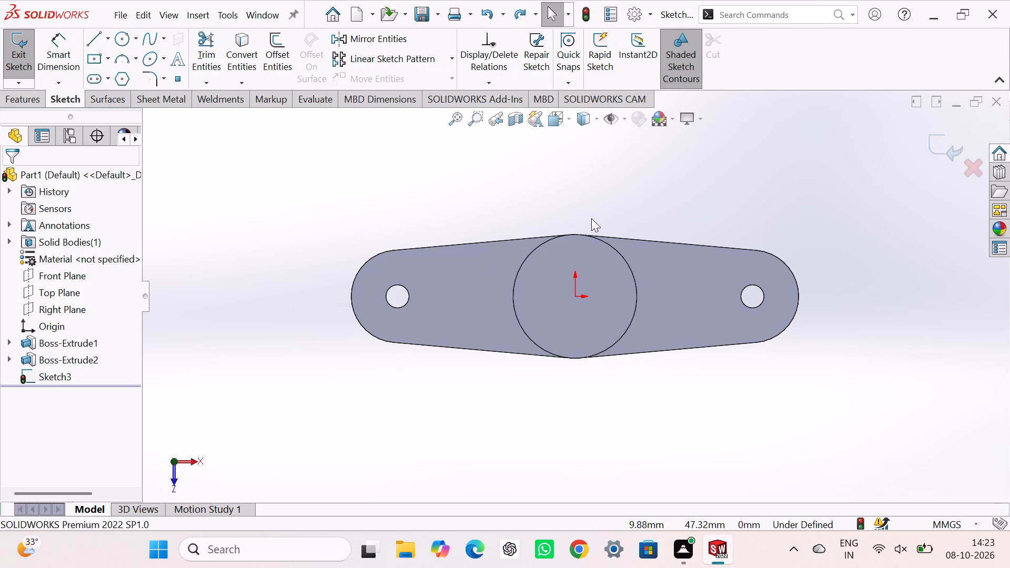
key(ctrl+z)
click(672, 189)
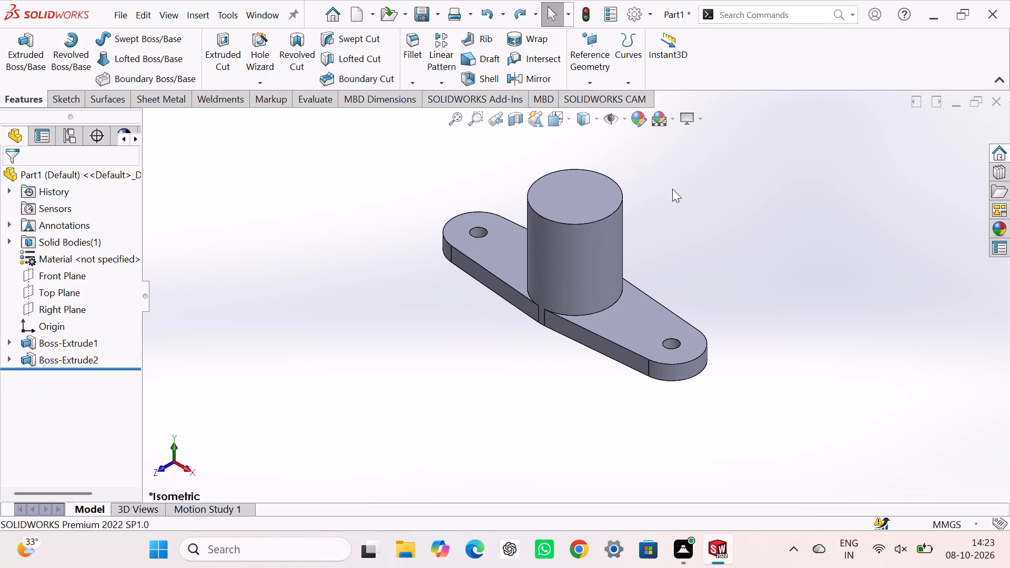
Start a sketch on the central boss's top face and draw a circle about 57 mm in diameter centred on the origin.
click(591, 194)
click(646, 156)
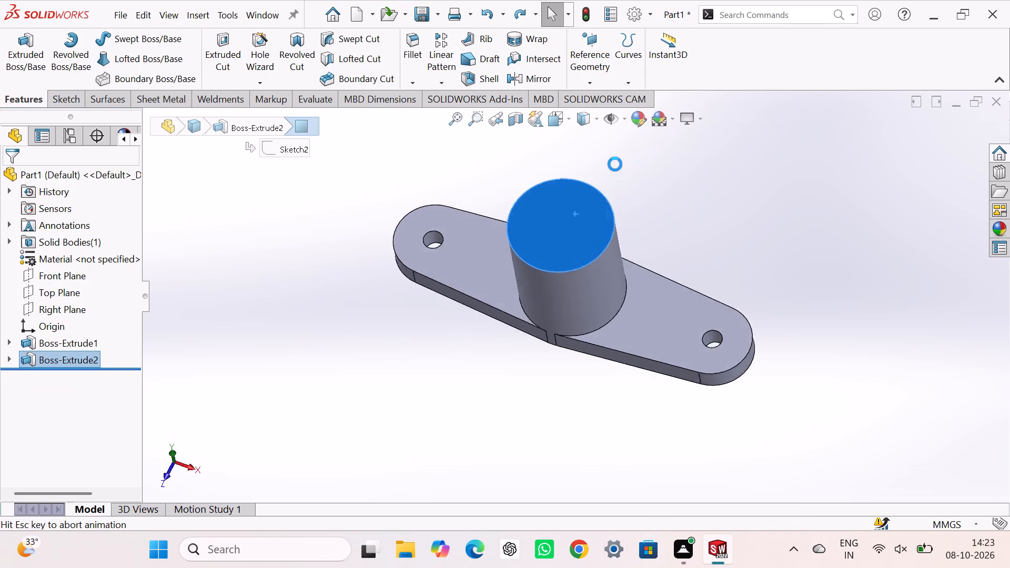
click(638, 171)
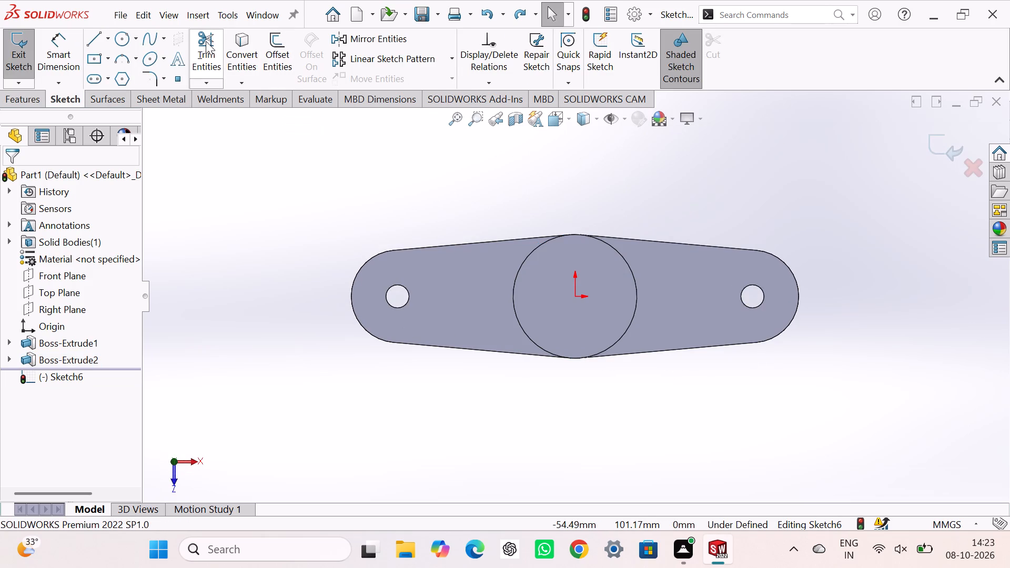
click(126, 42)
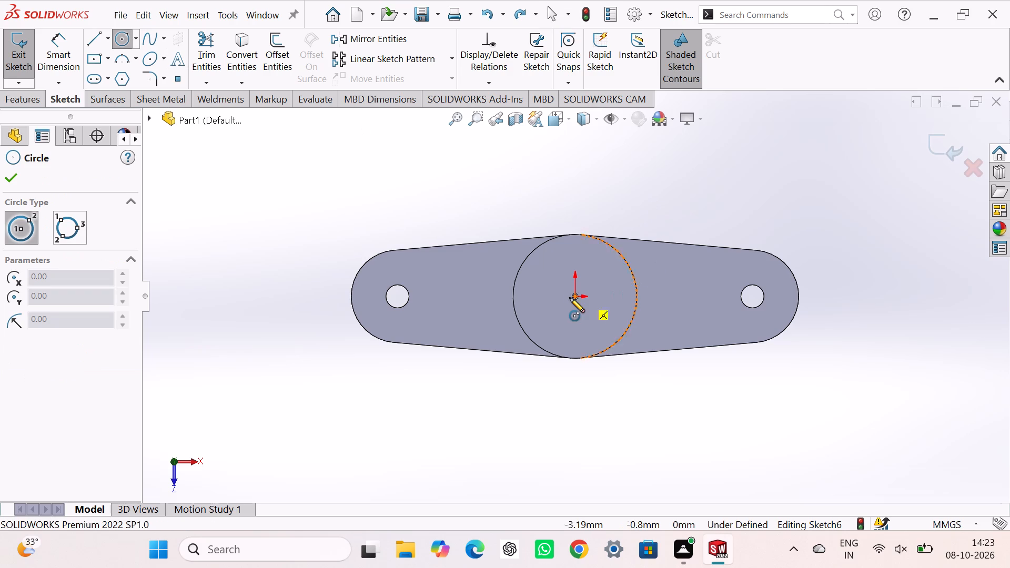
click(574, 297)
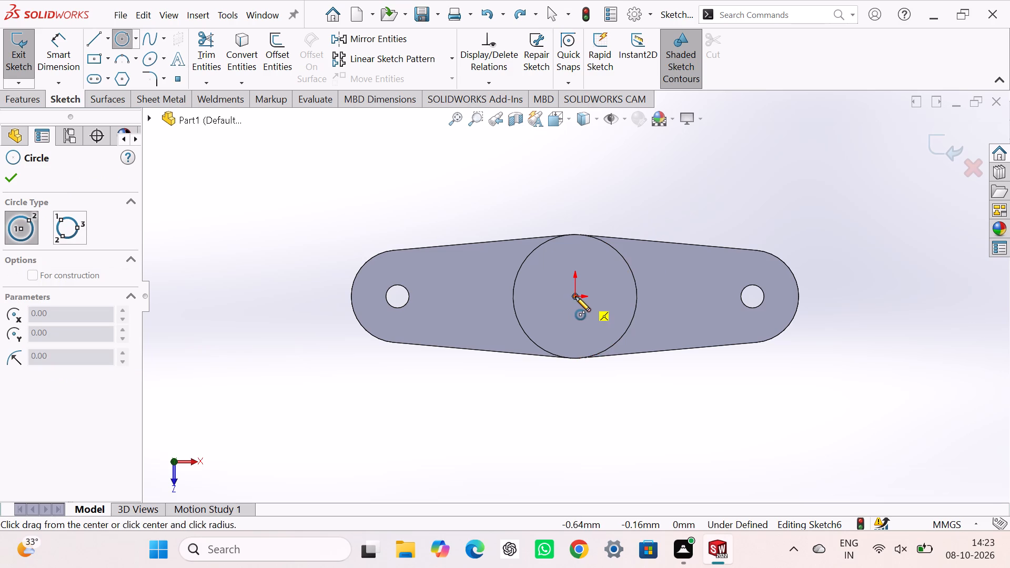
click(593, 340)
Dimension the circle's diameter as 56 mm and exit the sketch.
right_drag(797, 224, 802, 208)
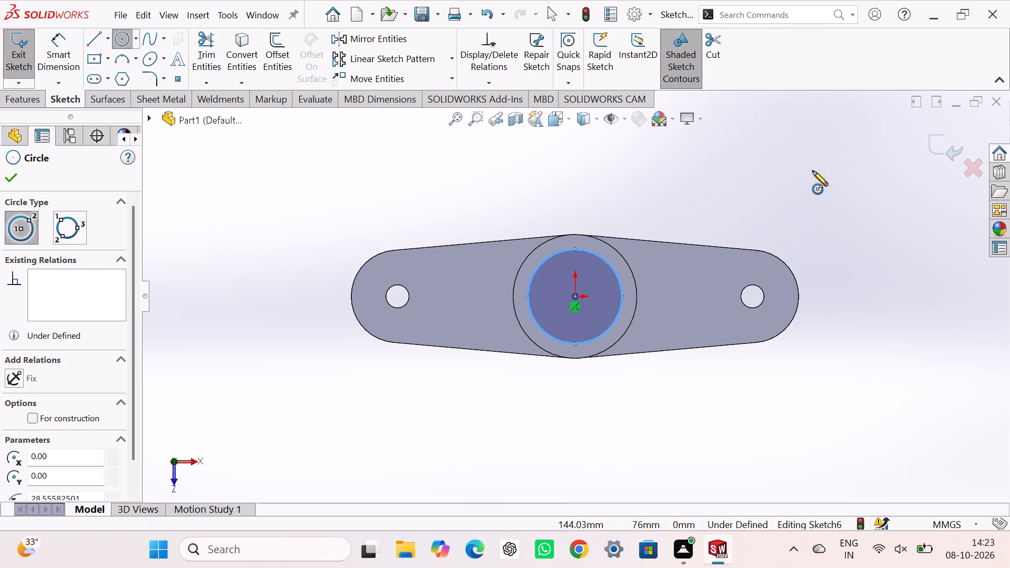
right_drag(761, 236, 774, 149)
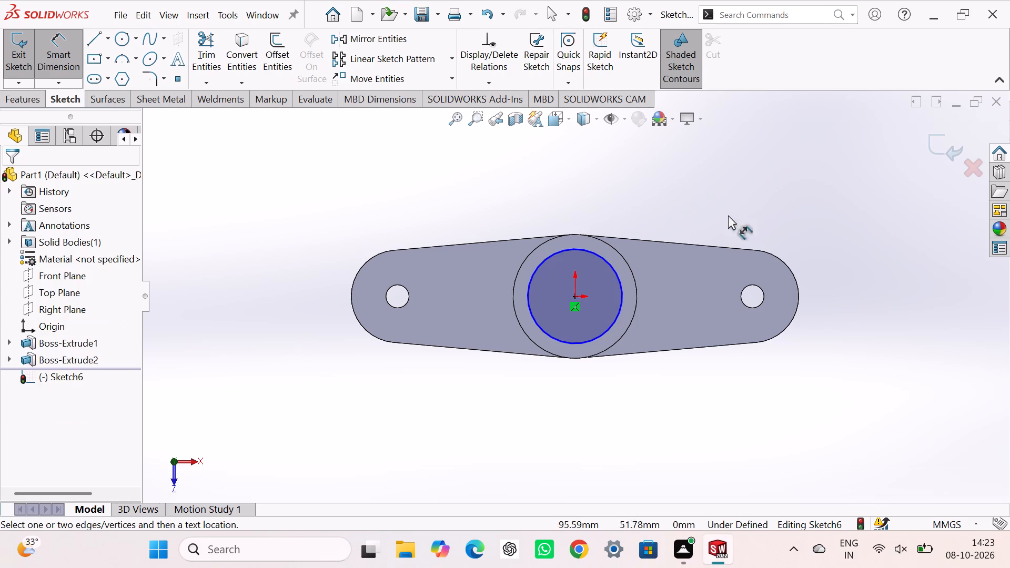
drag(622, 281, 644, 254)
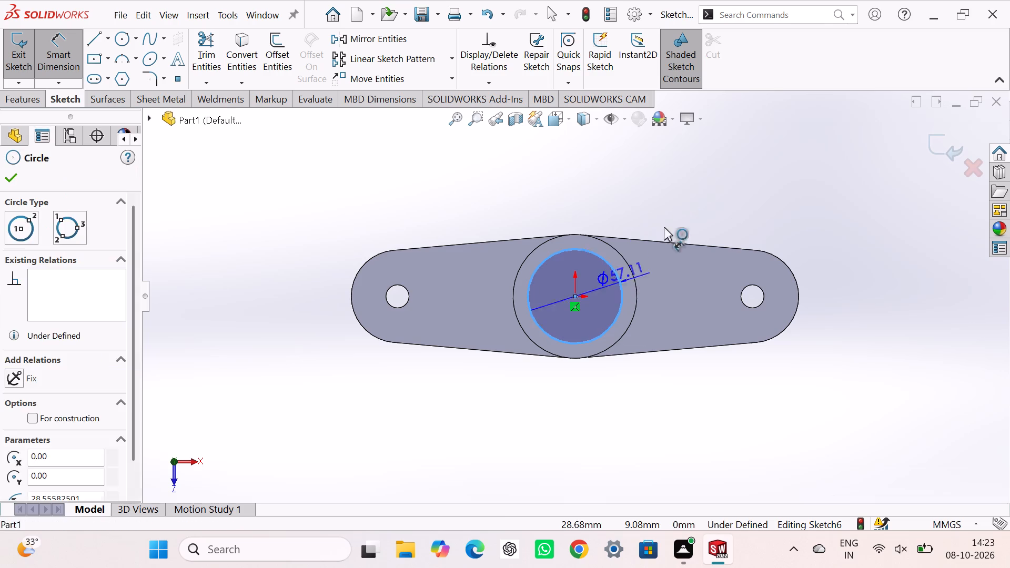
click(677, 201)
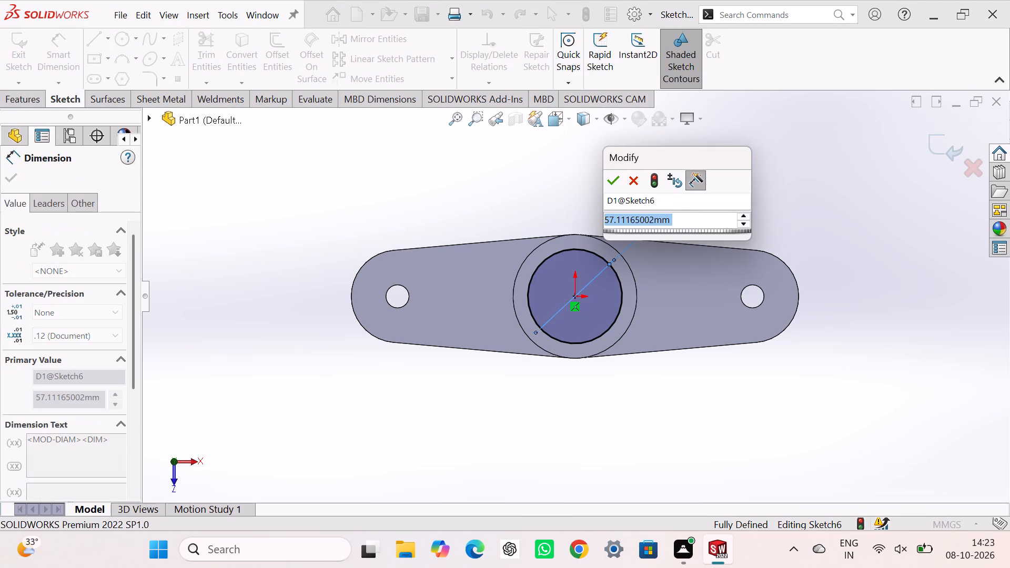
key(5)
key(6)
key(Return)
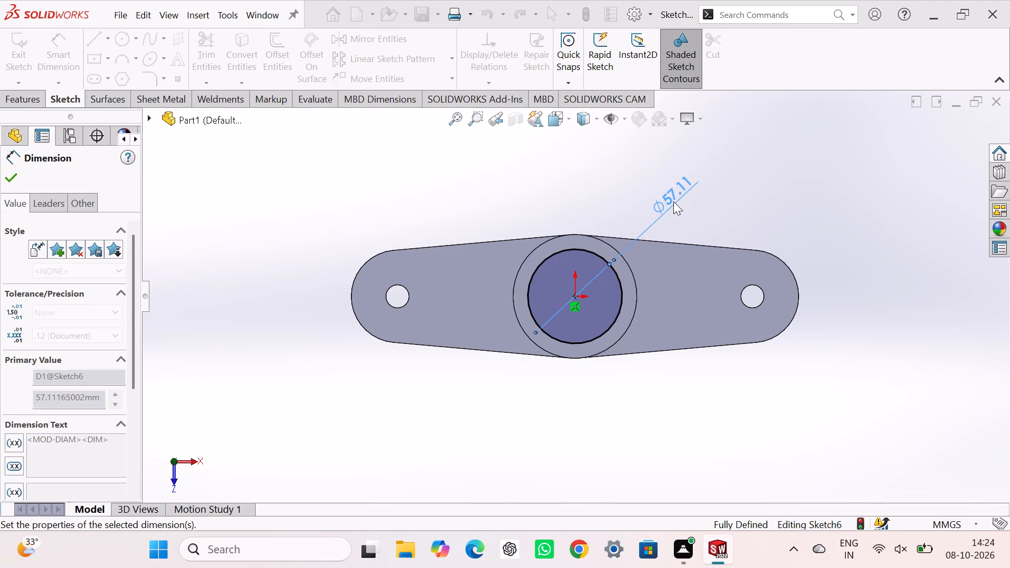
click(940, 159)
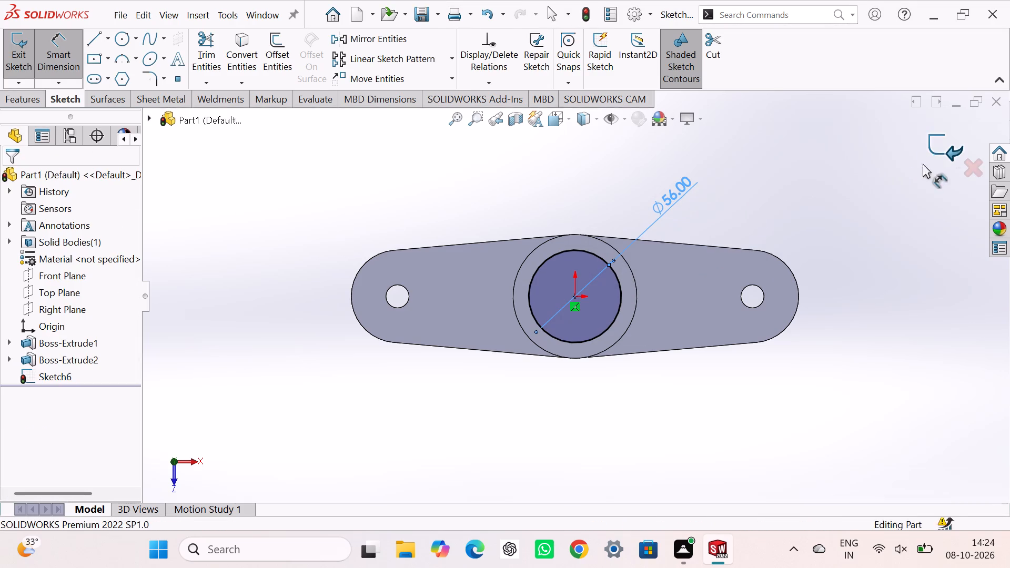
Cut-extrude the 56 mm circle into the central boss to a blind depth of 76 mm.
middle_drag(737, 395, 743, 256)
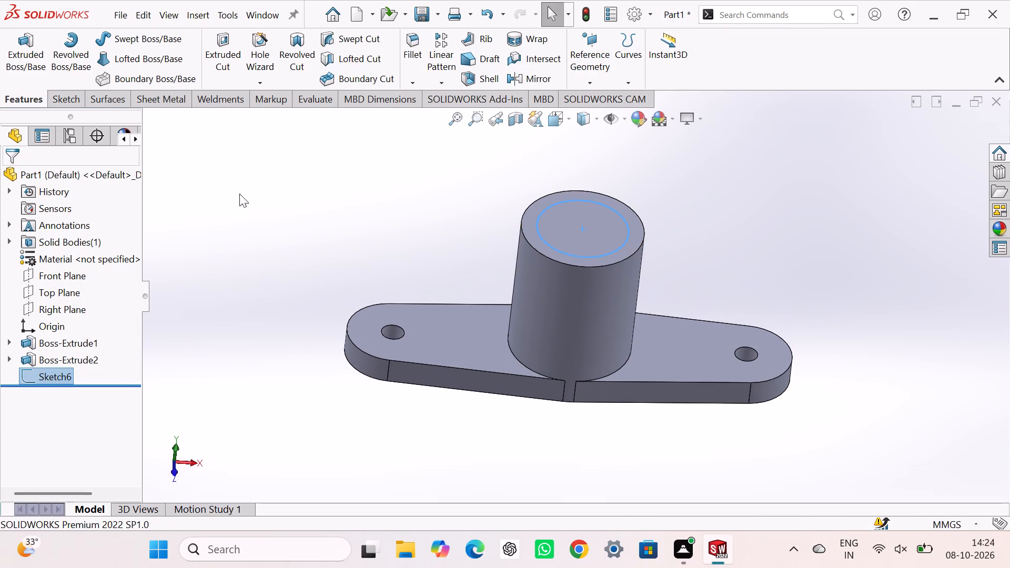
click(230, 43)
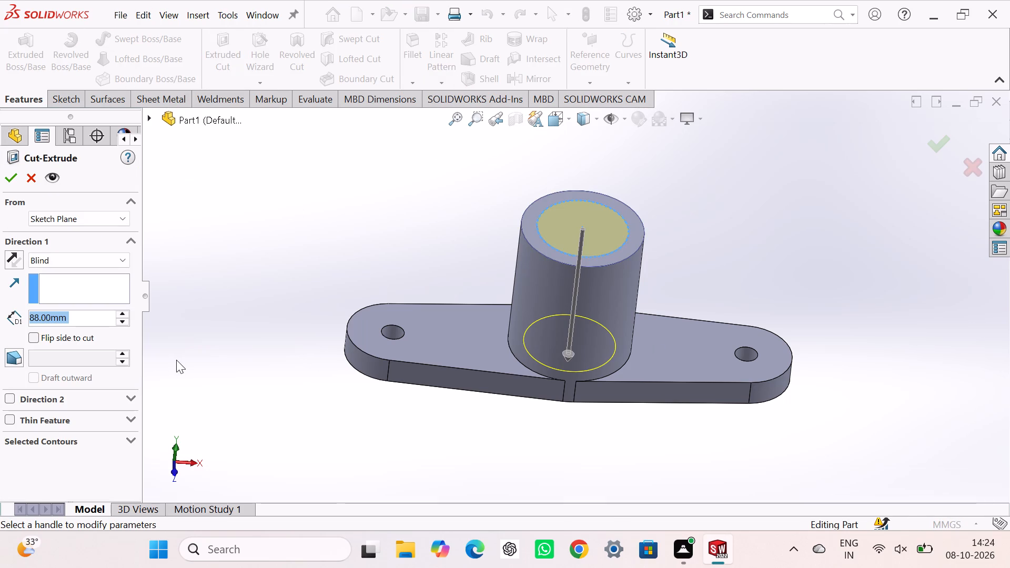
text(76)
key(Return)
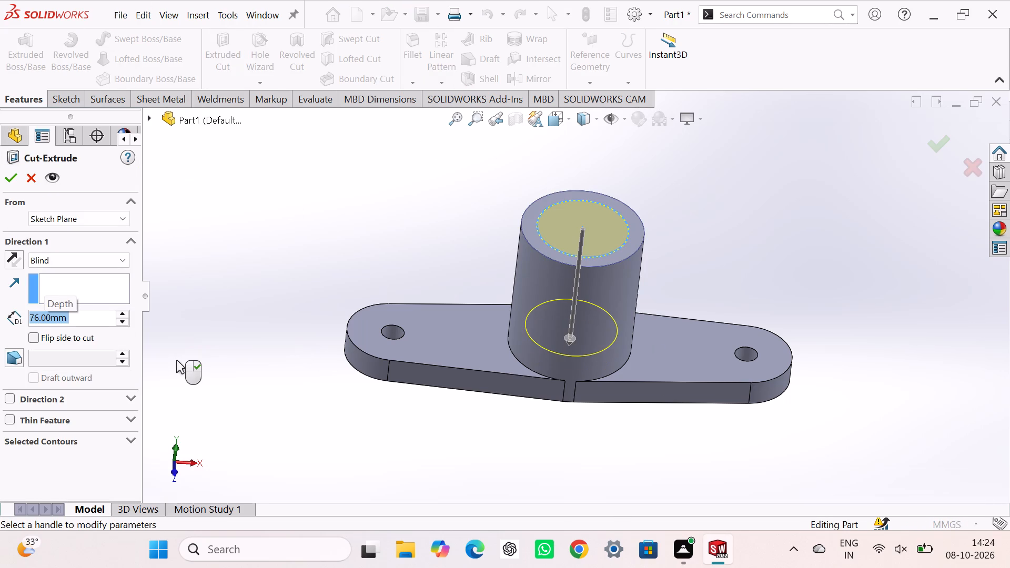
click(7, 180)
click(389, 244)
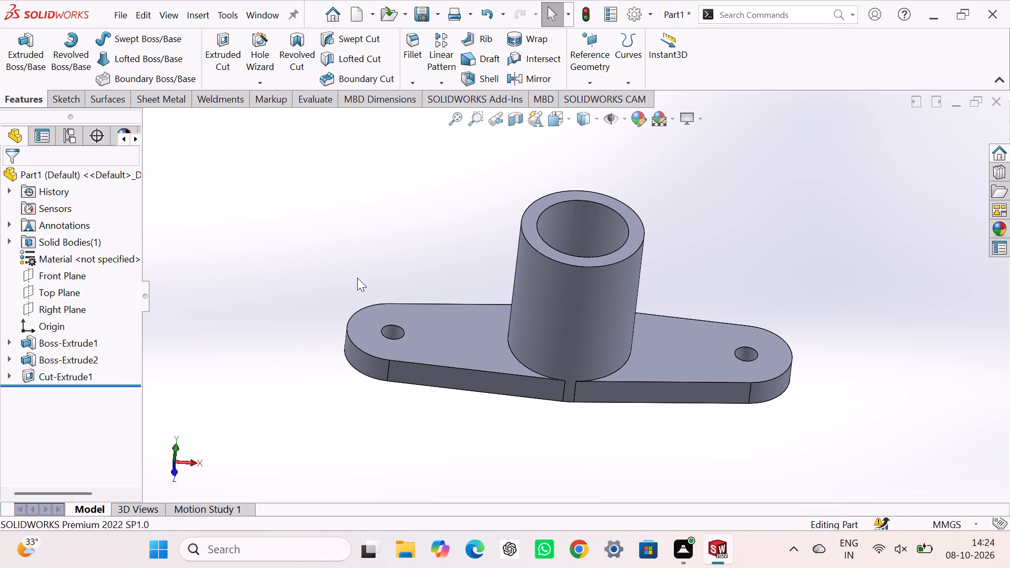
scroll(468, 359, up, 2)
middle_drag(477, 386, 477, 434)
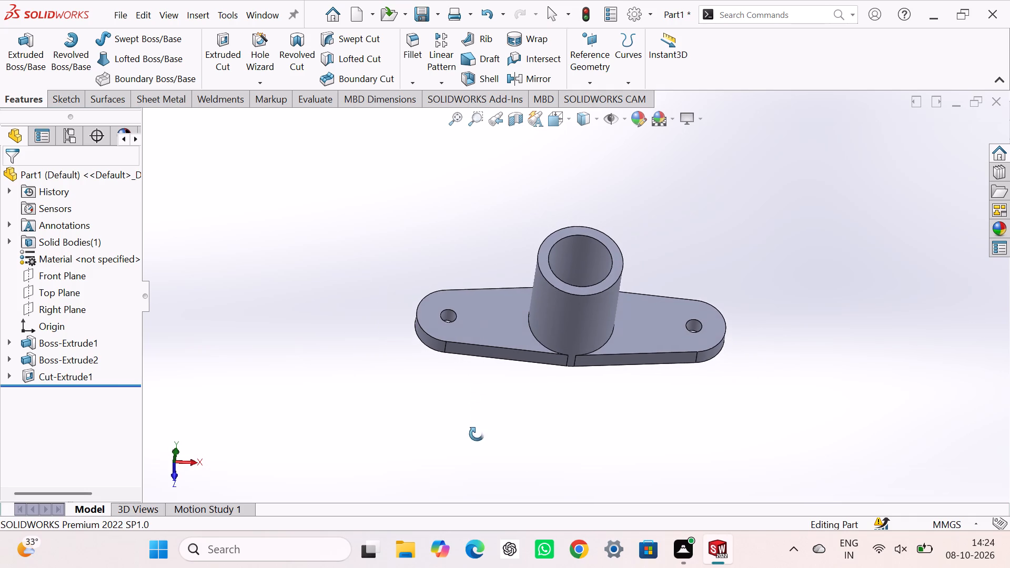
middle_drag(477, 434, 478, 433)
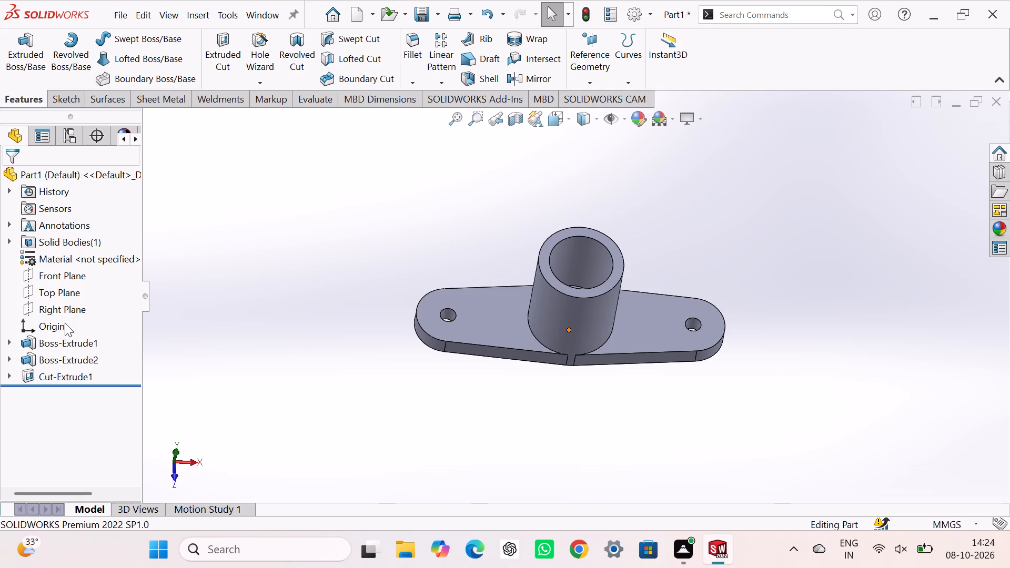
Open the link plate's profile sketch to examine its dimensions and exit it without edits.
click(66, 341)
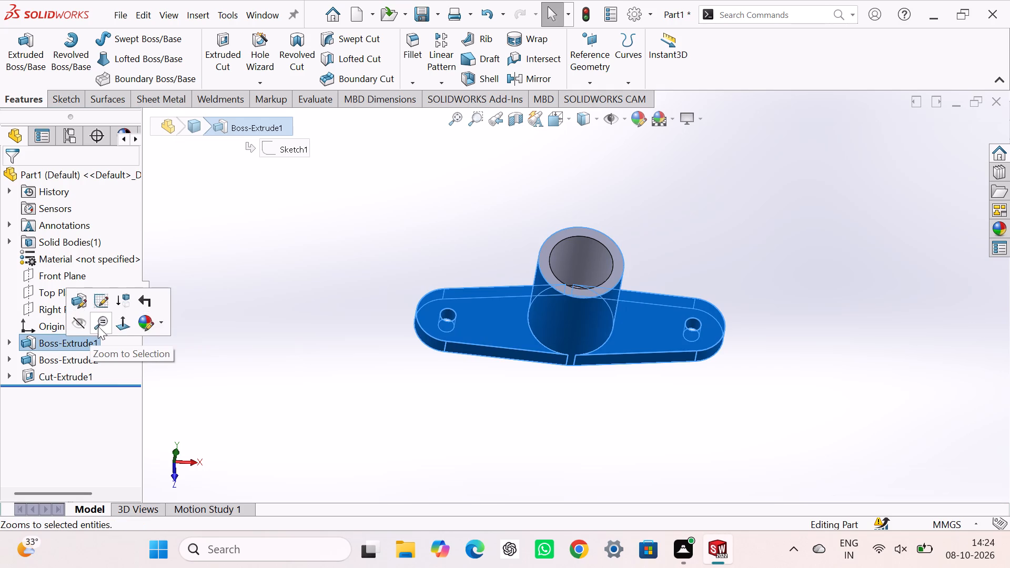
click(103, 297)
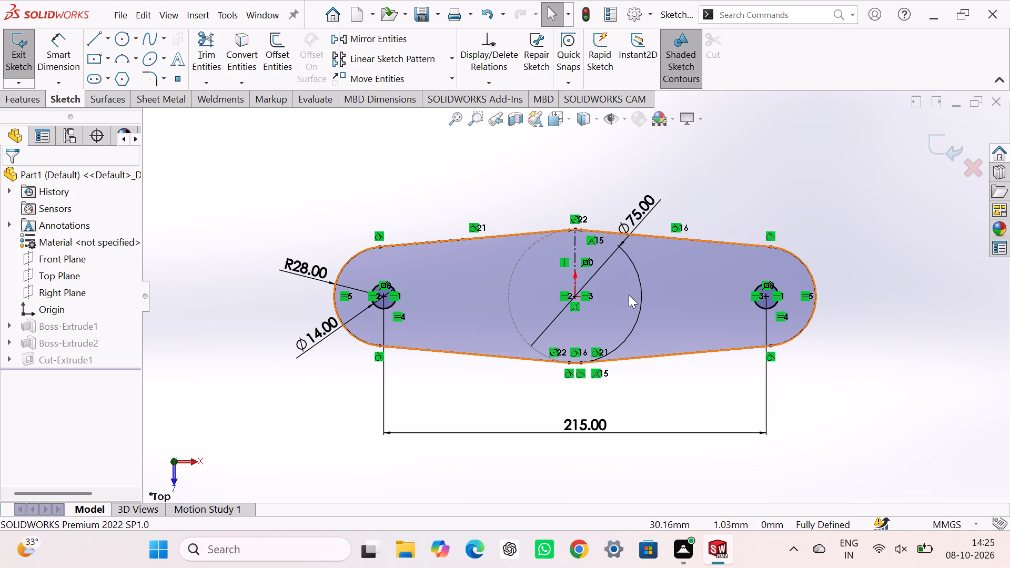
click(933, 140)
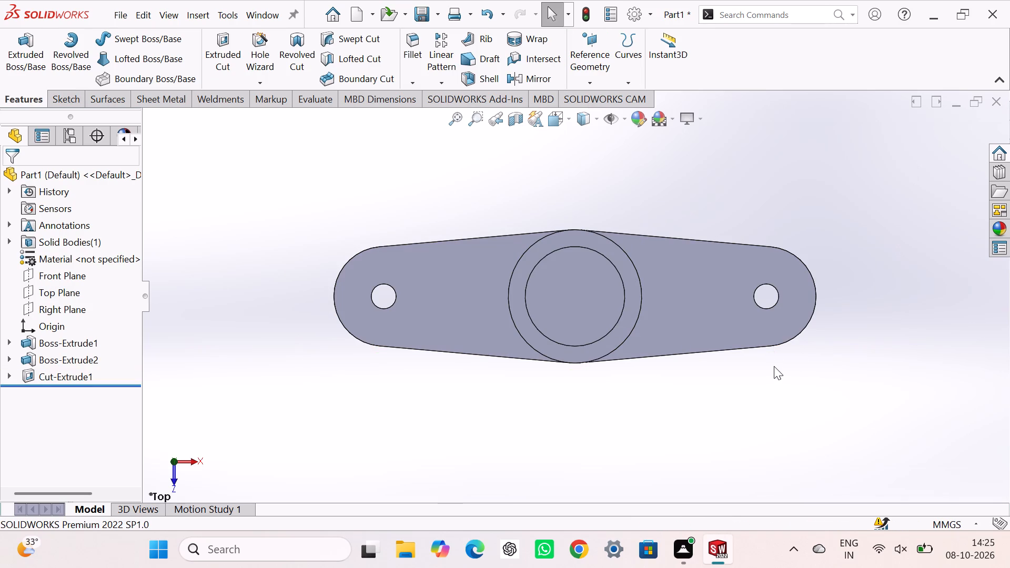
key(ctrl+7)
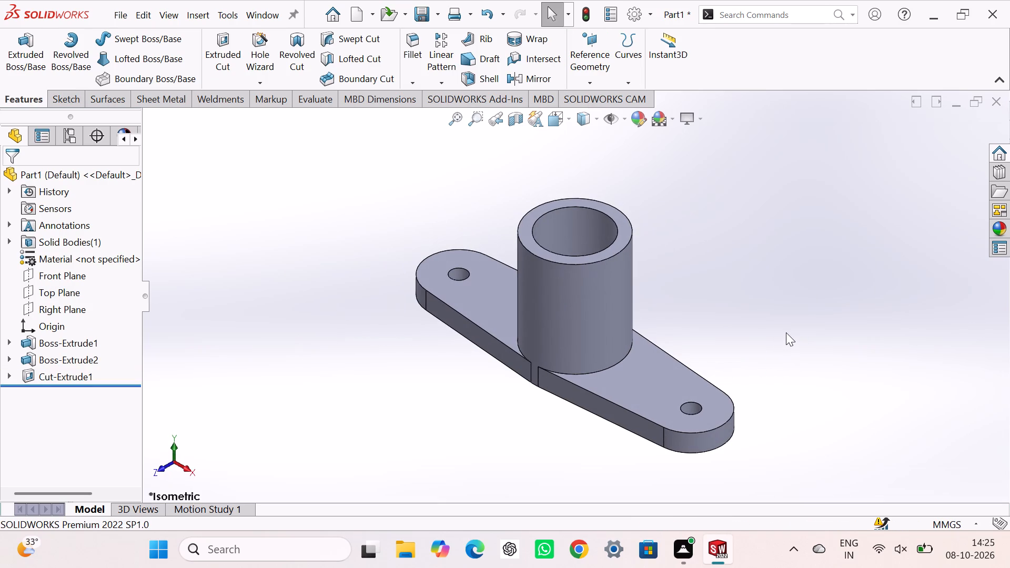
click(786, 332)
Start a sketch on the plate's underside and draw a circle about 32 mm in diameter centred on the origin.
middle_drag(420, 406, 481, 284)
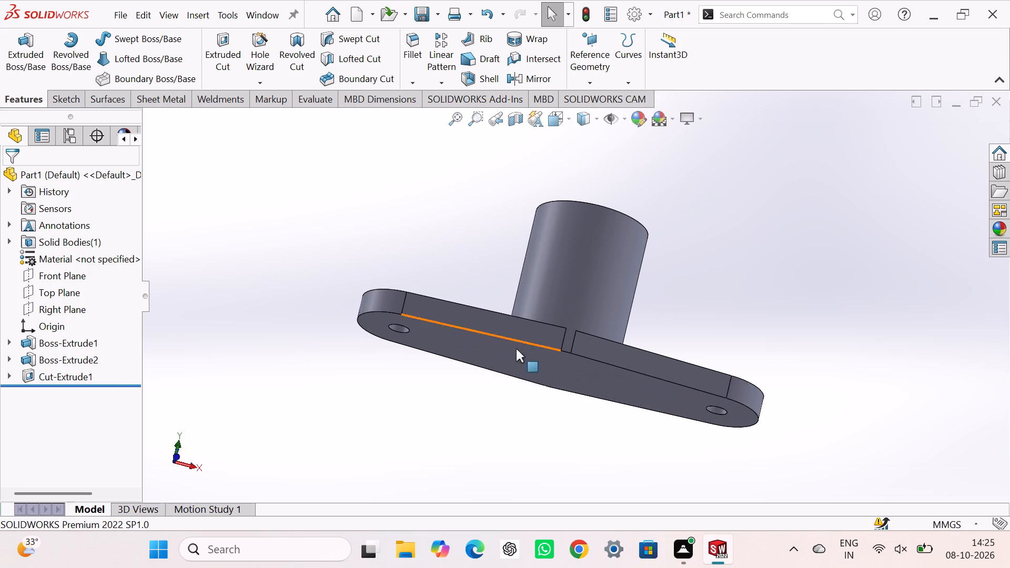
middle_drag(489, 420, 507, 350)
click(601, 338)
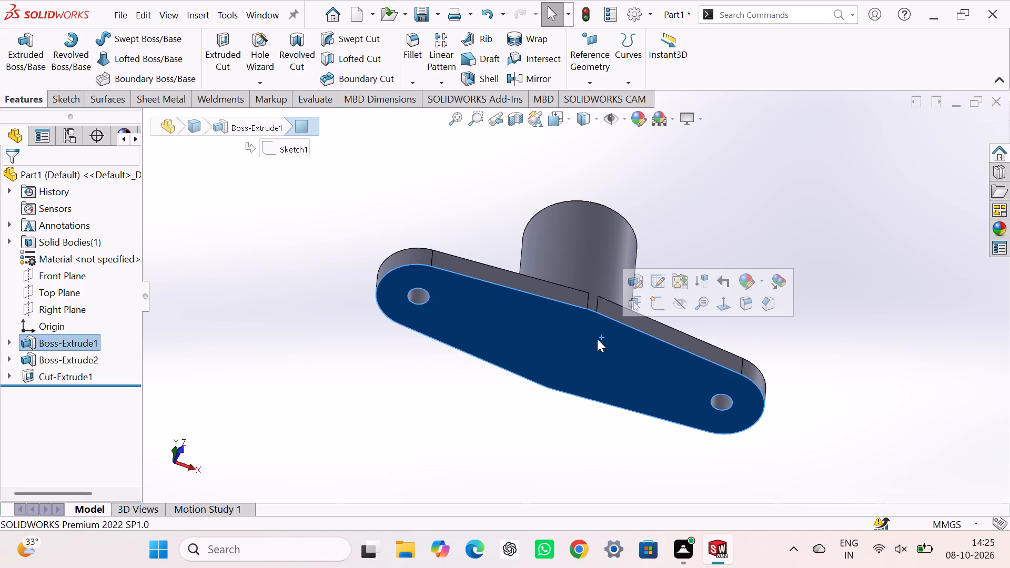
click(649, 313)
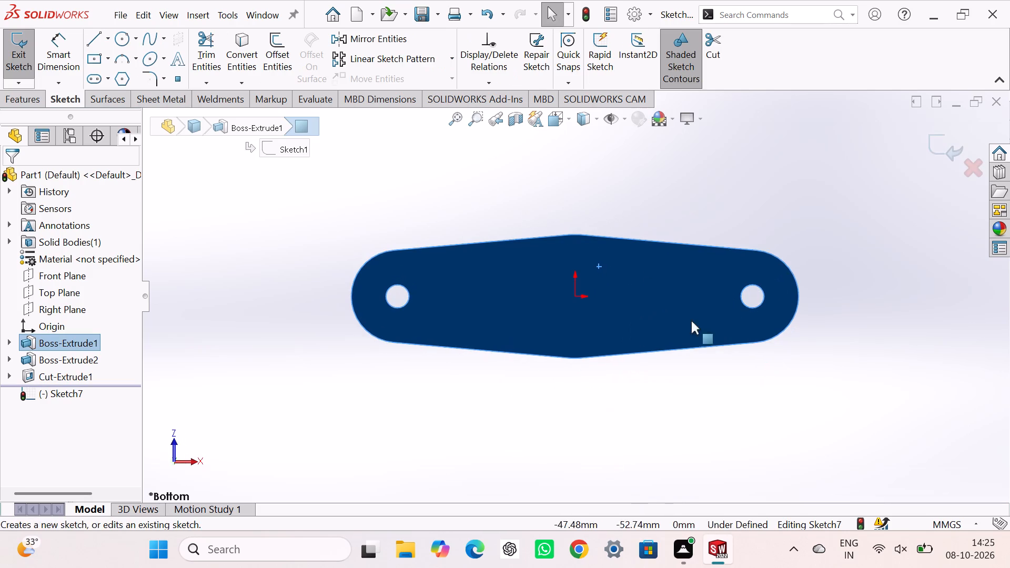
click(114, 46)
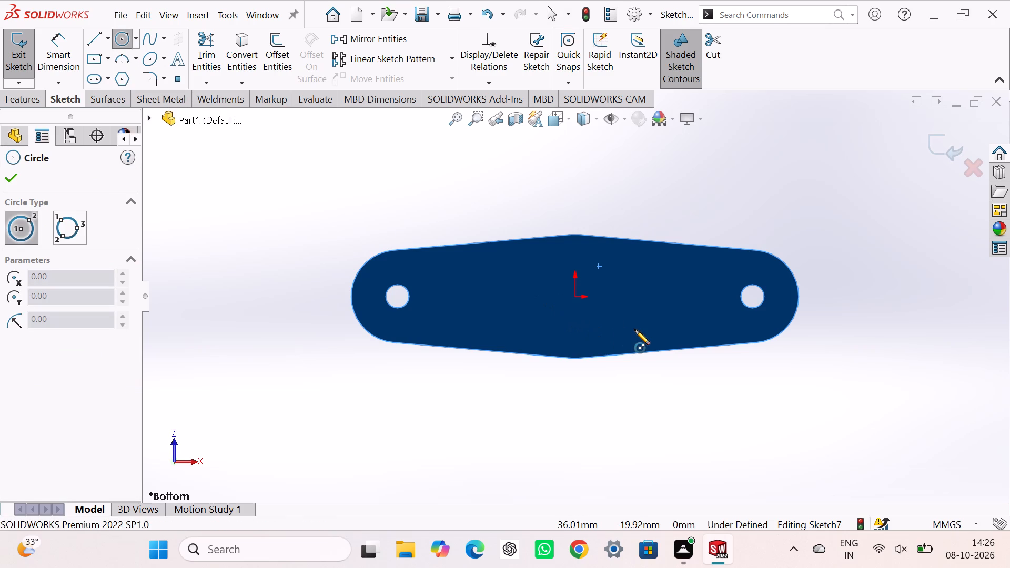
click(577, 297)
click(593, 315)
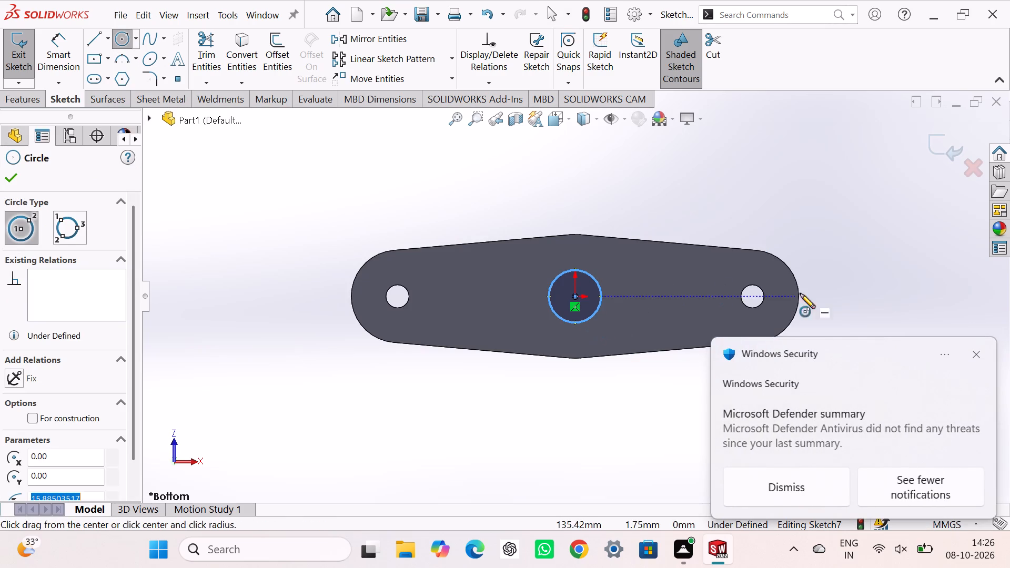
Dimension the underside circle's diameter as 38 mm and exit the sketch.
right_drag(831, 297, 845, 219)
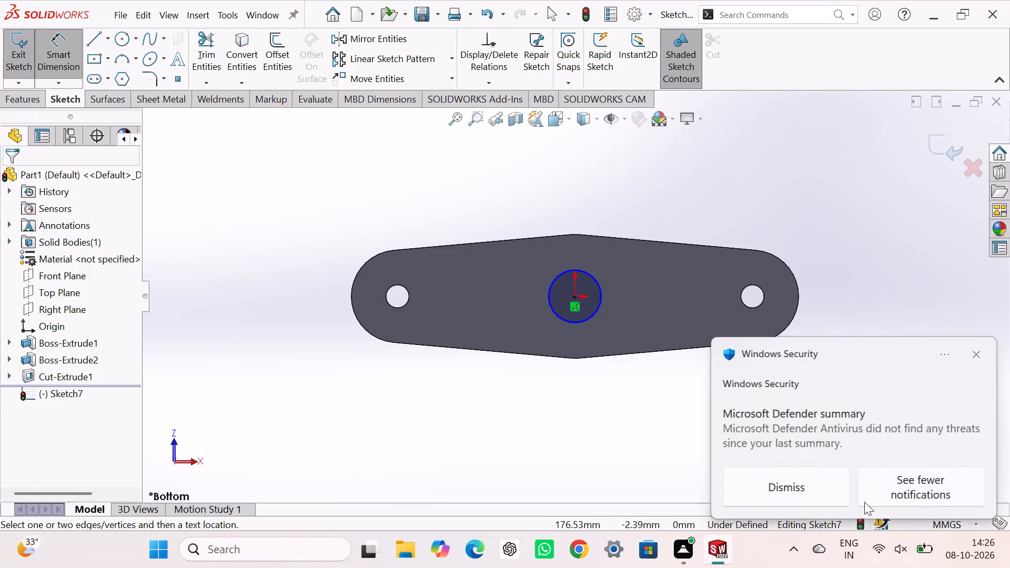
click(977, 353)
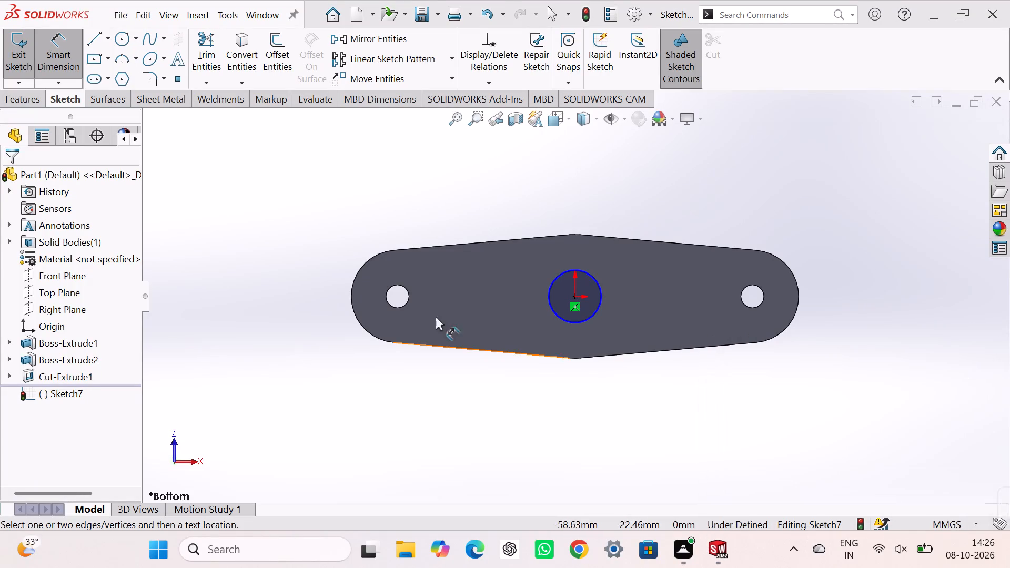
click(590, 314)
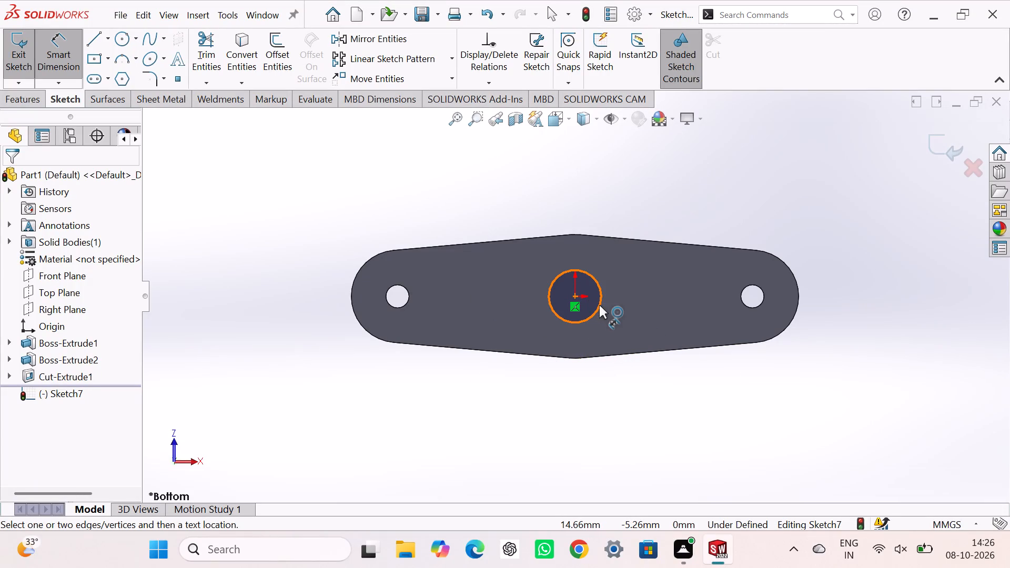
click(600, 305)
click(427, 394)
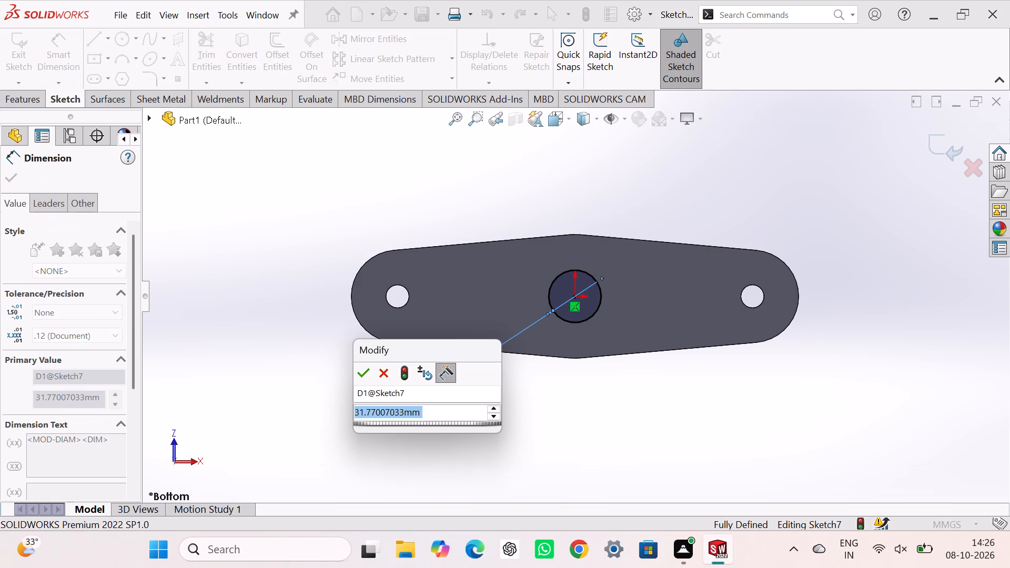
key(3)
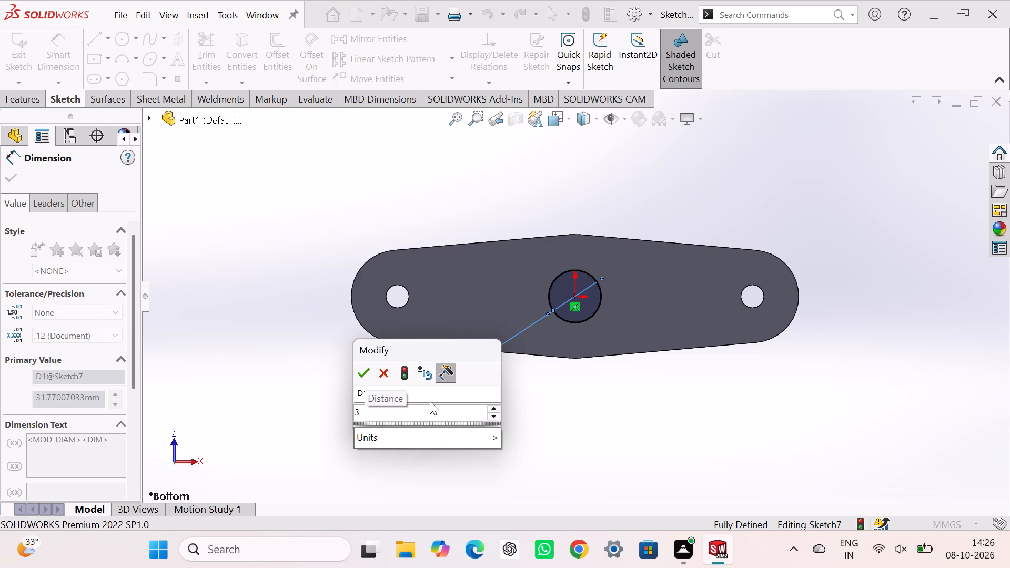
key(8)
key(Return)
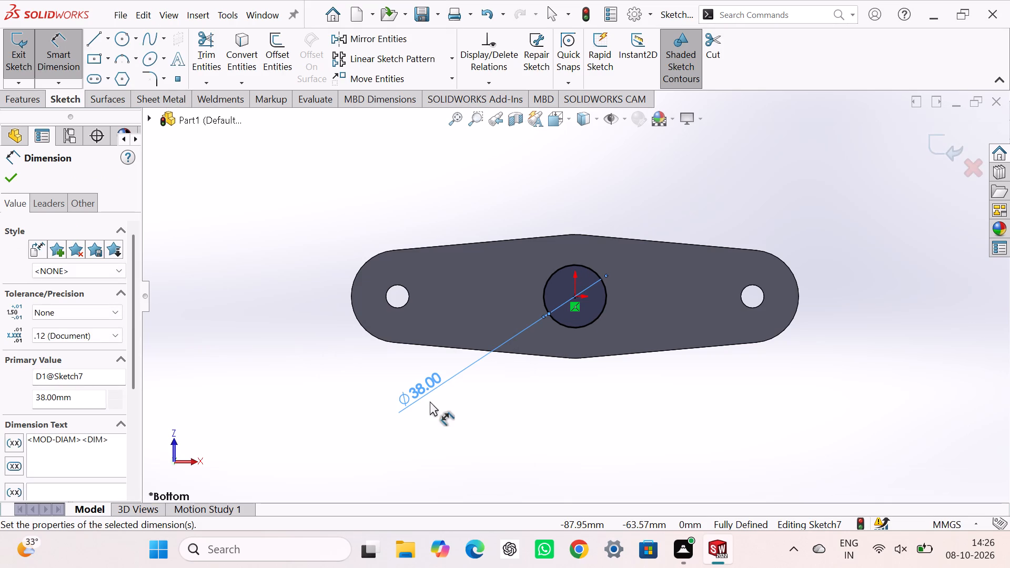
click(942, 161)
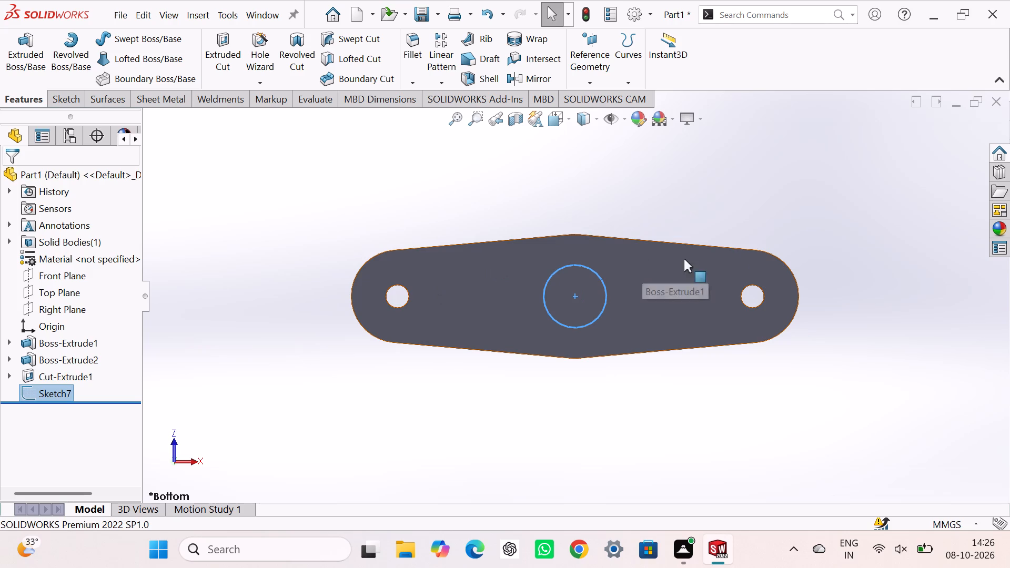
Extrude the 38 mm circle outward from the plate's underside to a blind depth of 6 mm, merged with the body.
middle_drag(629, 199, 630, 360)
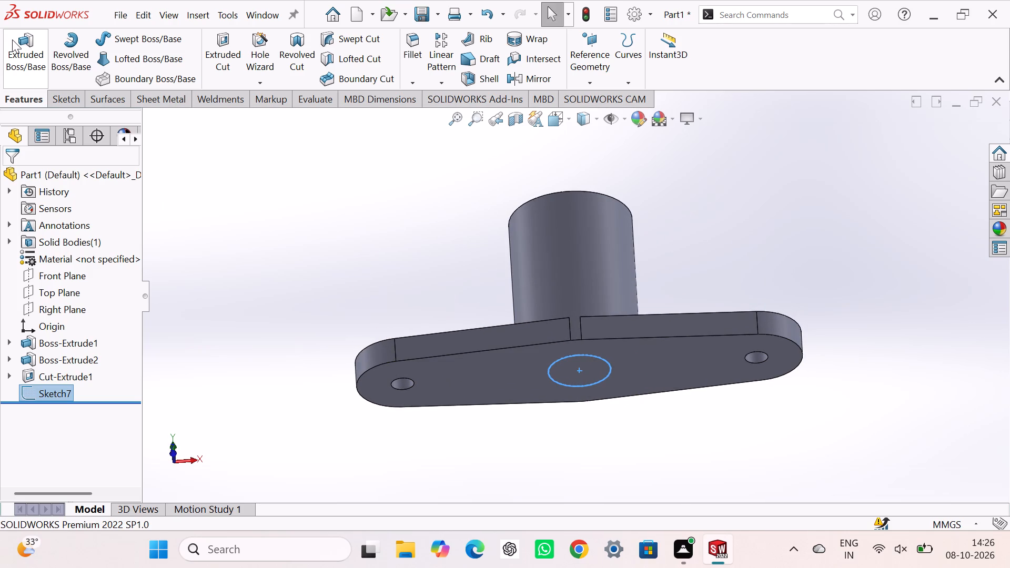
click(18, 42)
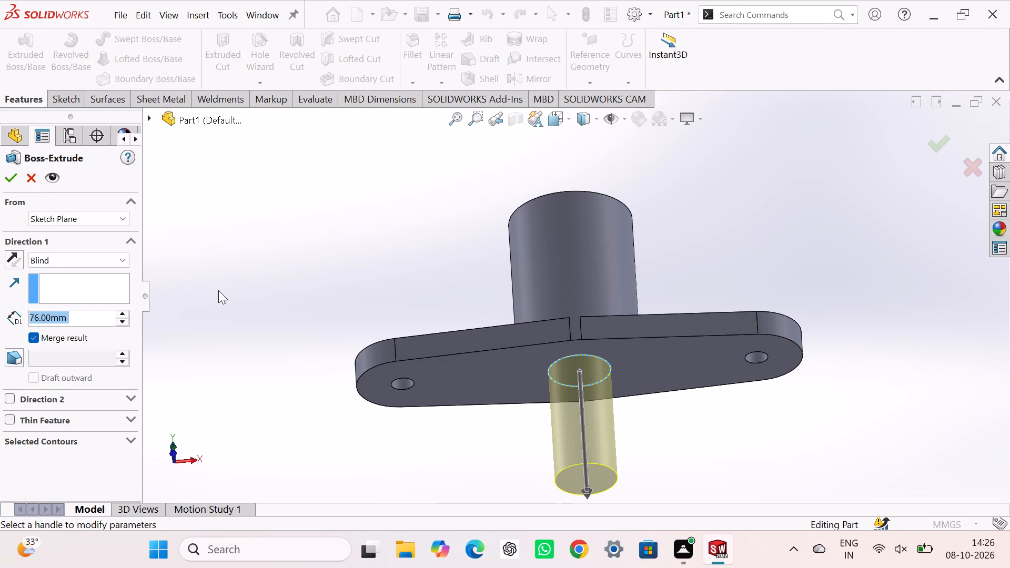
key(6)
key(Return)
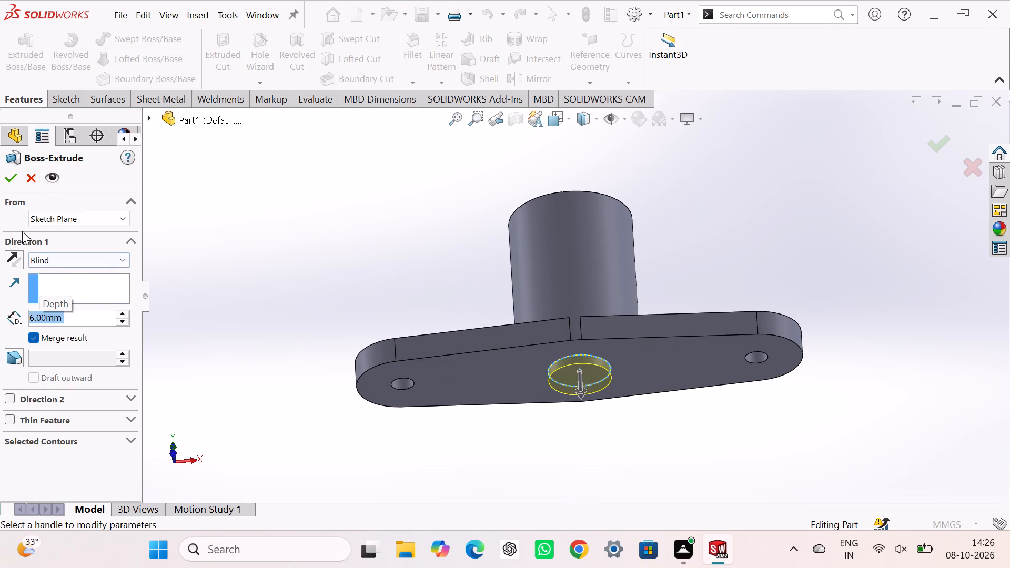
right_click(1009, 567)
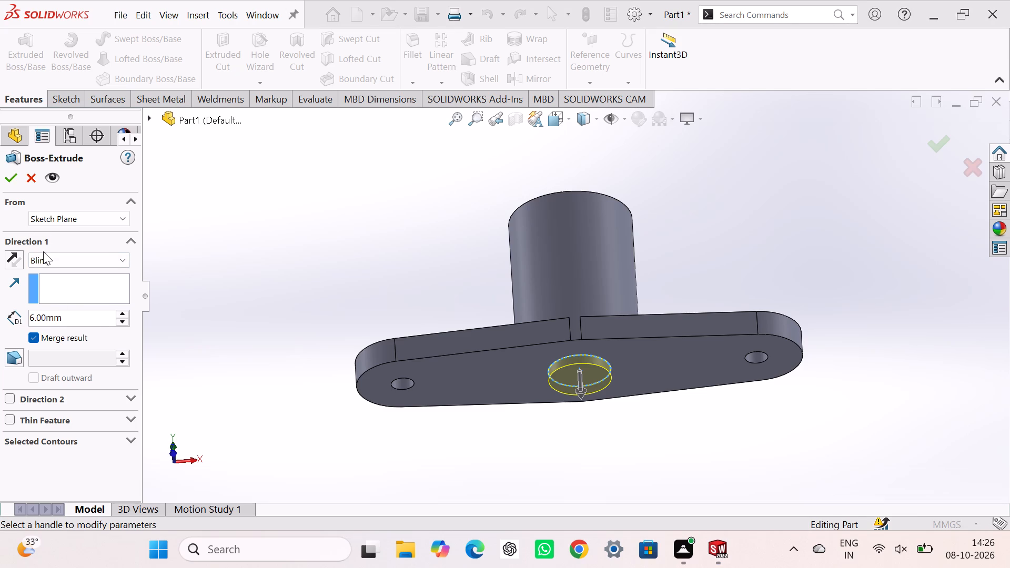
click(13, 177)
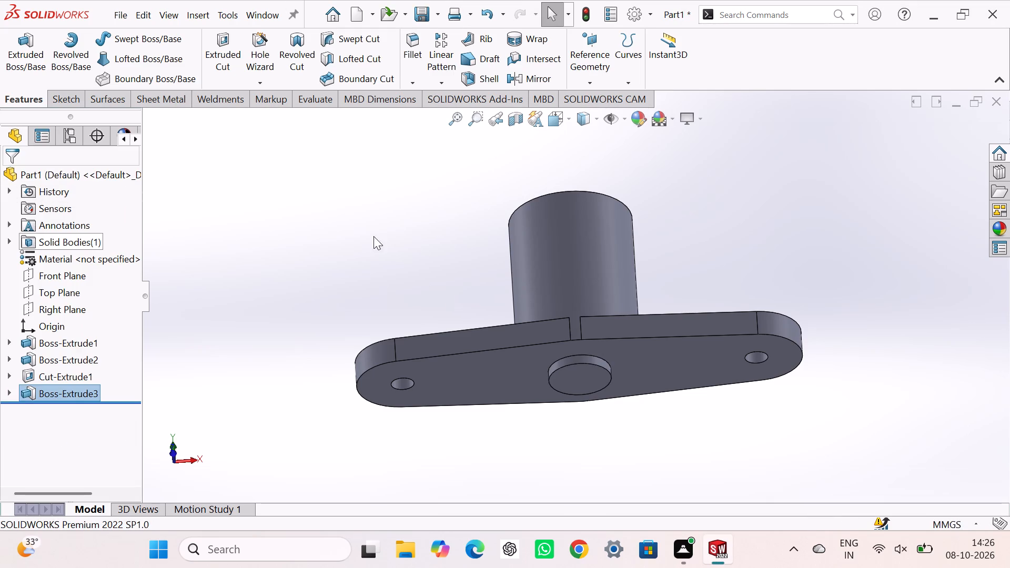
click(343, 212)
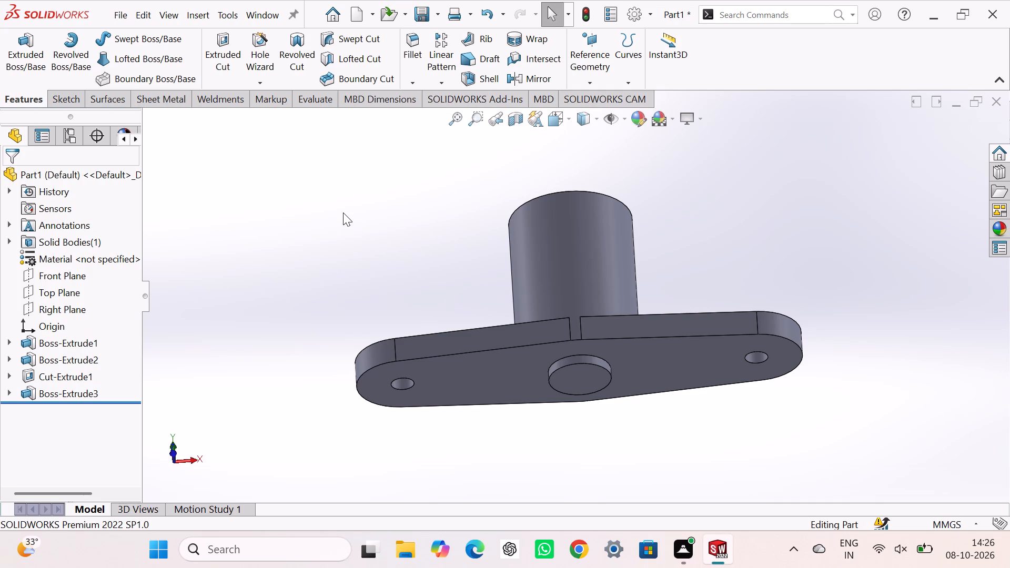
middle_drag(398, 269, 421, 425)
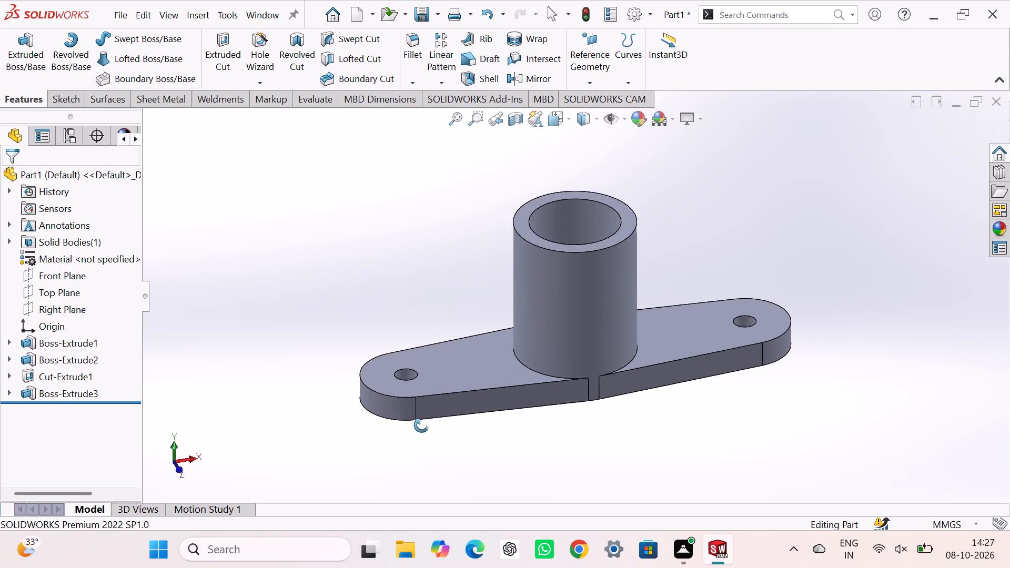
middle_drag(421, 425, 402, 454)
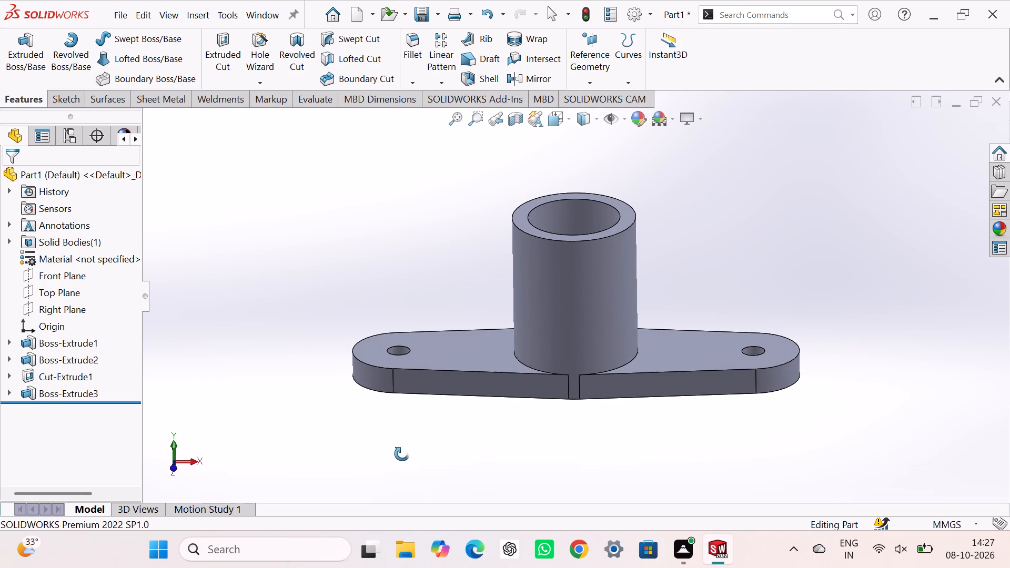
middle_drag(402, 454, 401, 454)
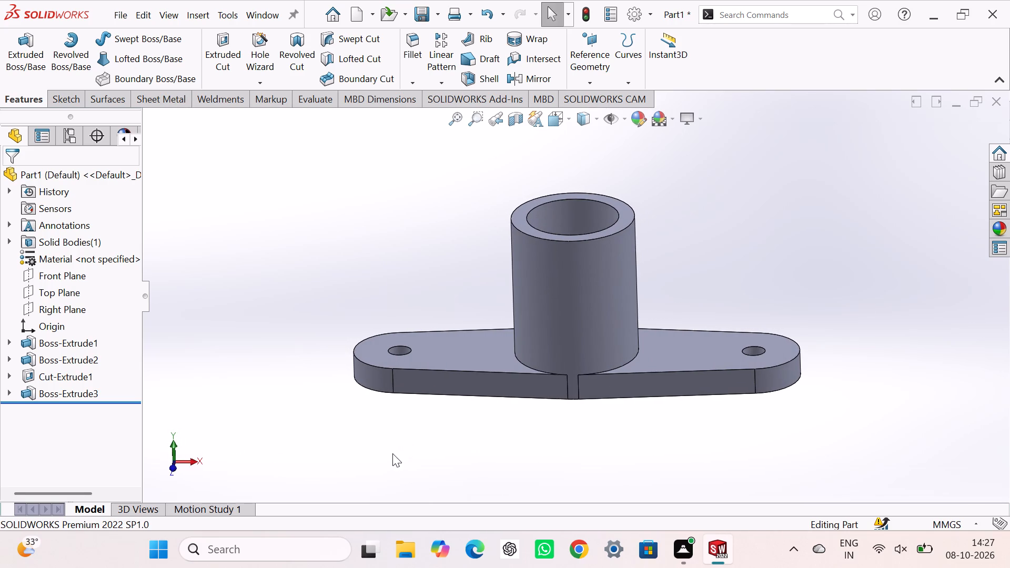
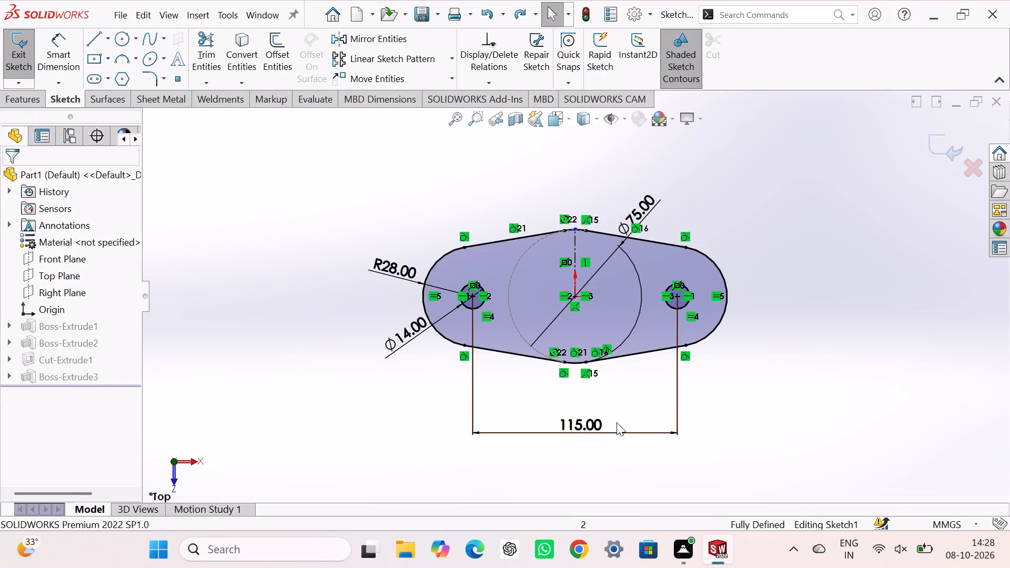
Open the centre-distance dimension between the two end holes in the profile sketch, keep its value and exit the sketch.
double_click(598, 422)
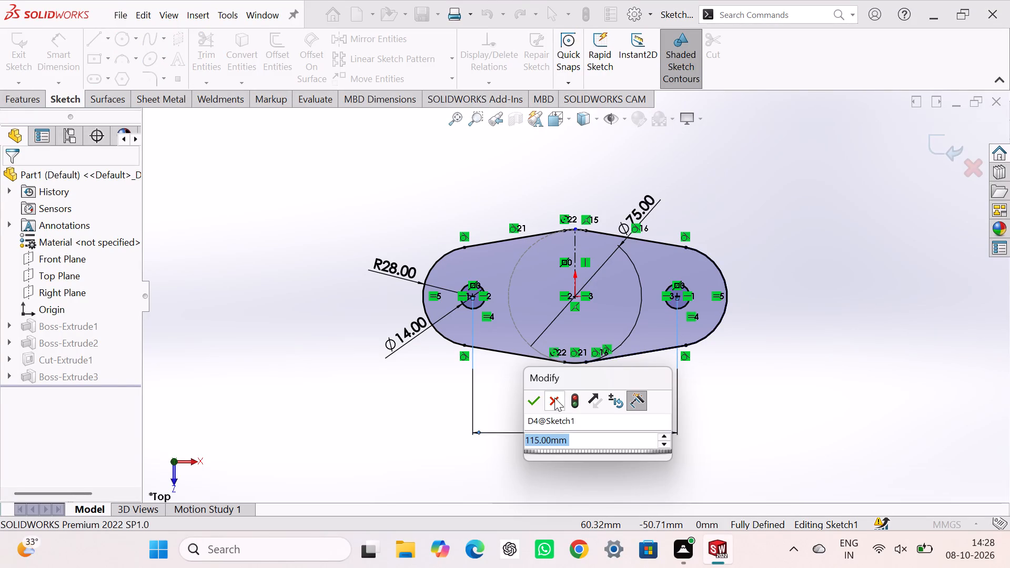
click(541, 402)
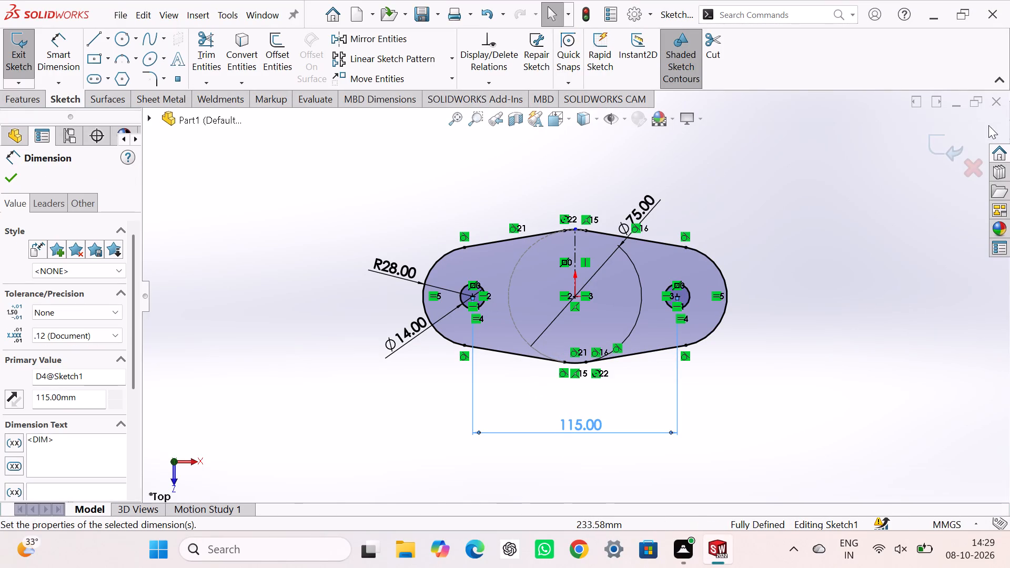
click(936, 136)
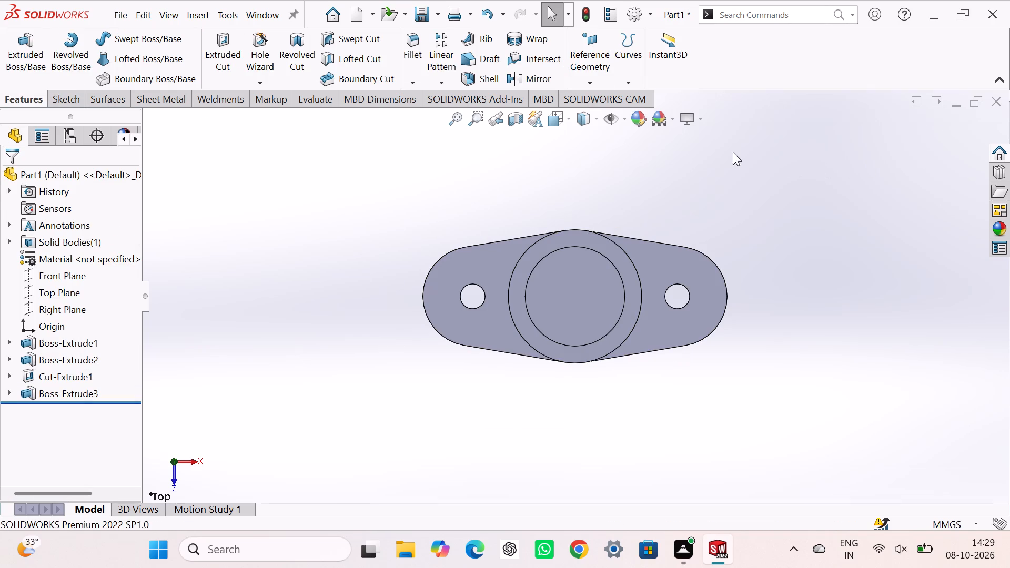
Start a sketch on the underside boss's end face and draw a circle about 21 mm in diameter centred on the origin.
click(583, 7)
key(ctrl+7)
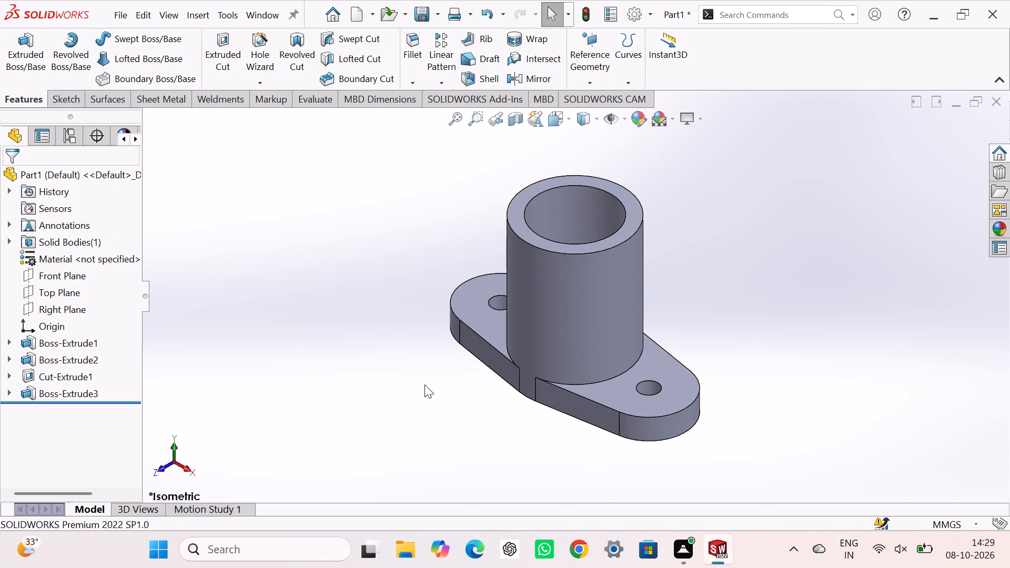
middle_drag(425, 384, 430, 478)
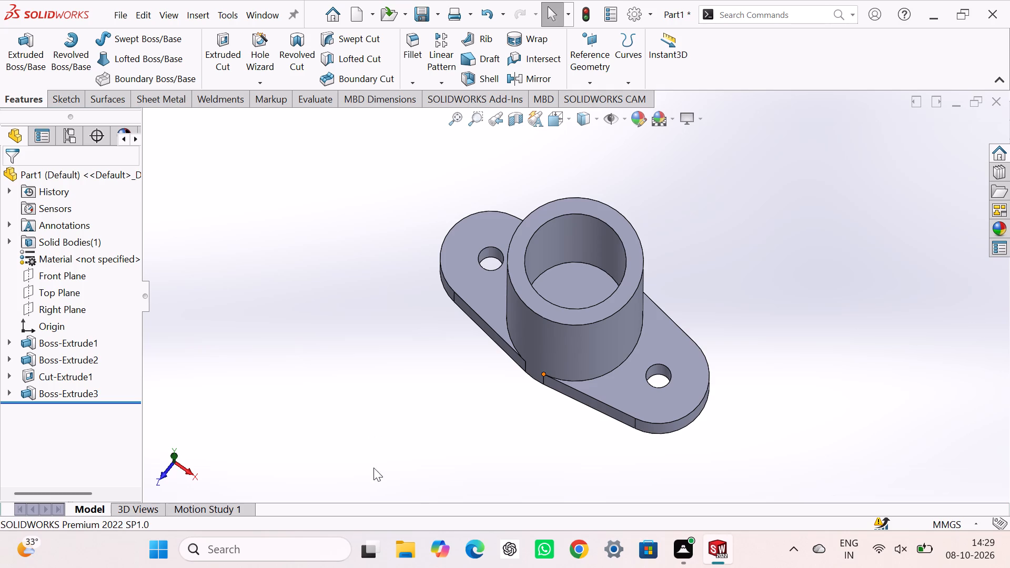
middle_drag(414, 431, 473, 177)
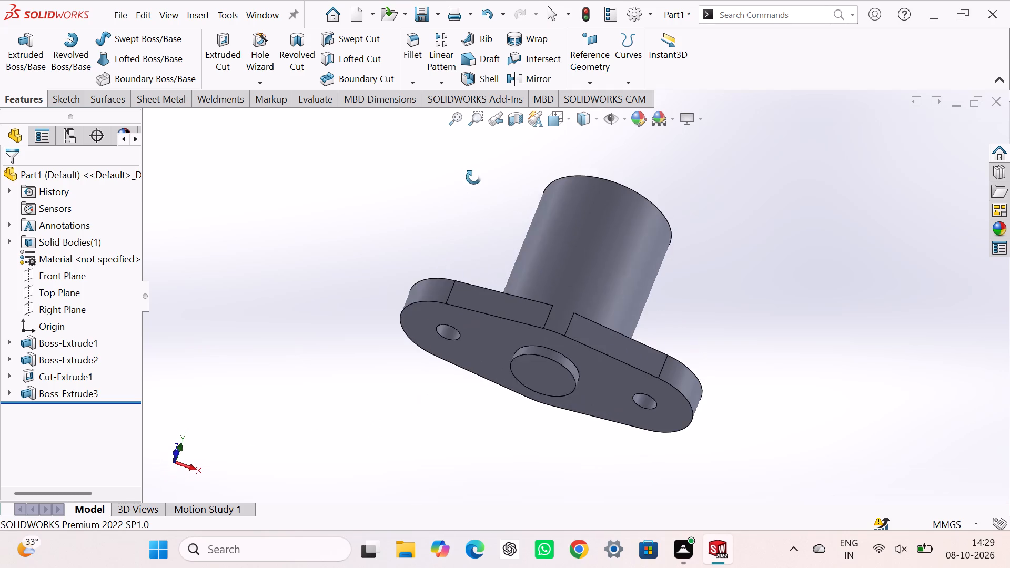
middle_drag(473, 177, 474, 172)
click(544, 356)
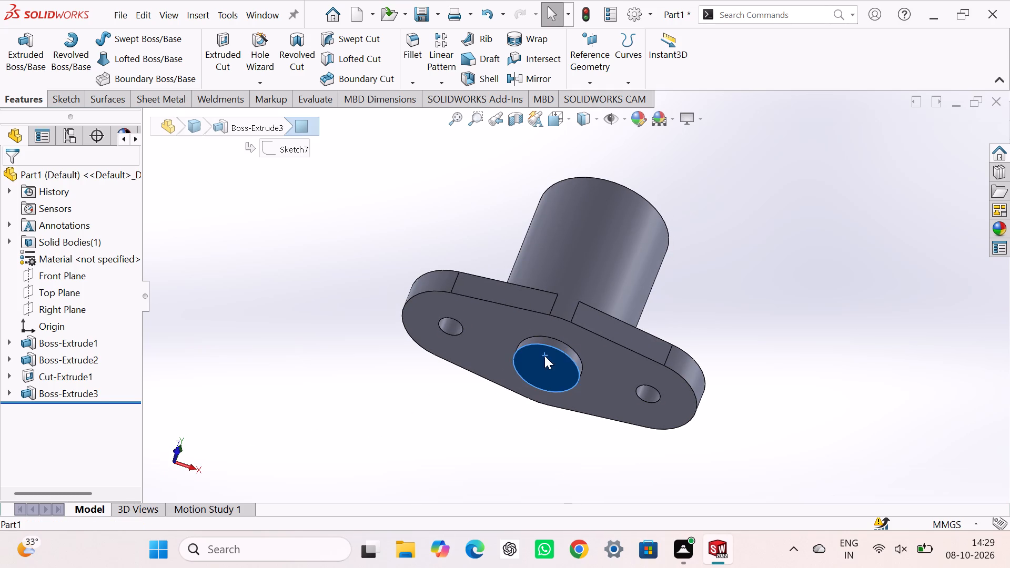
click(599, 316)
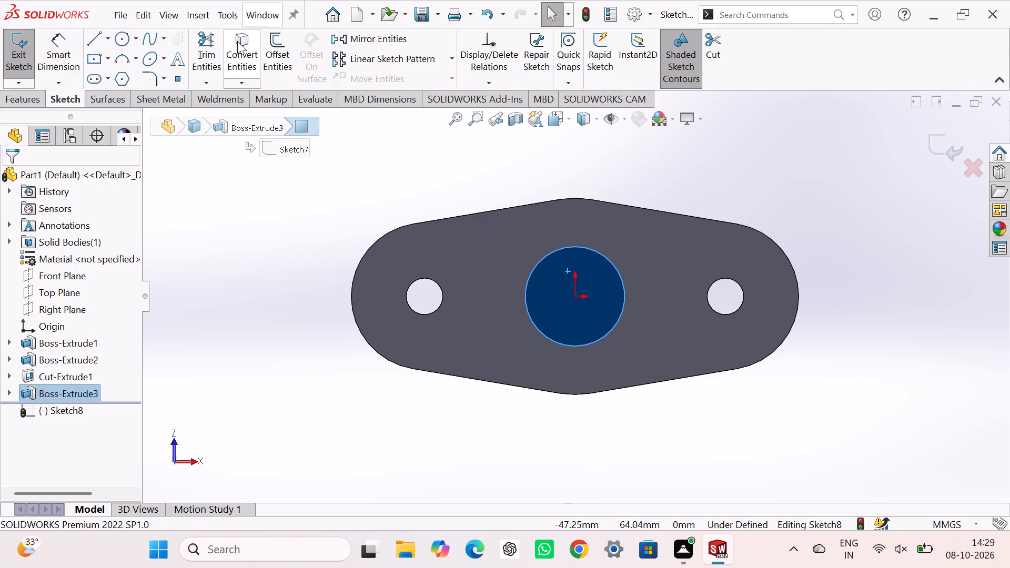
click(120, 42)
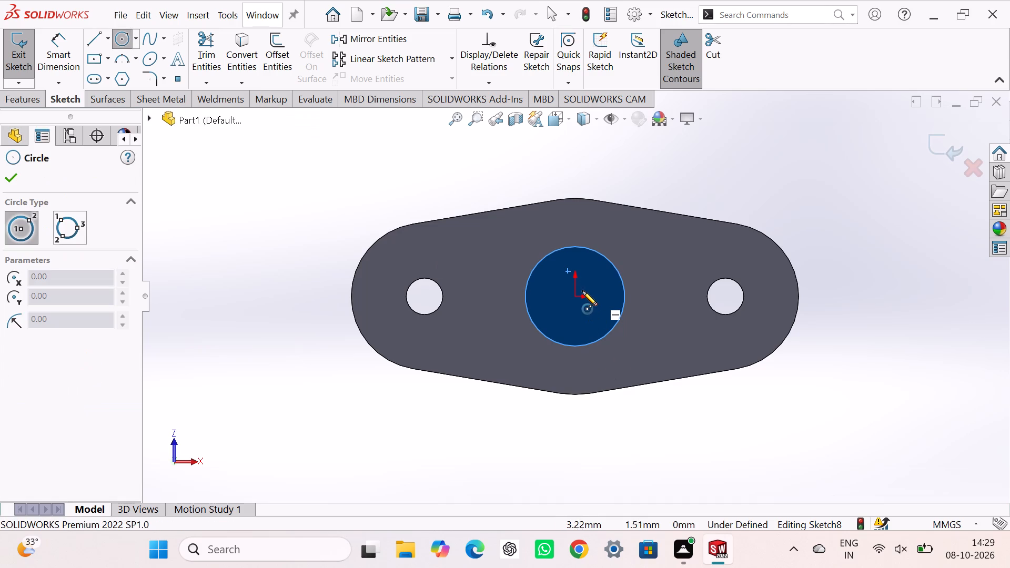
click(577, 297)
click(588, 321)
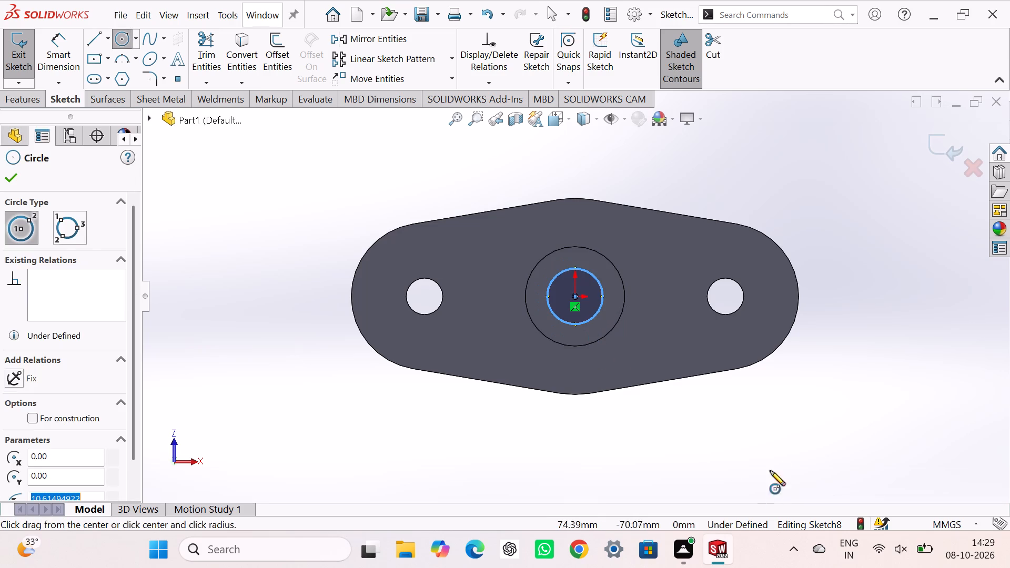
Dimension the circle on the underside boss's diameter as 22 mm and exit the sketch.
right_drag(777, 415, 827, 265)
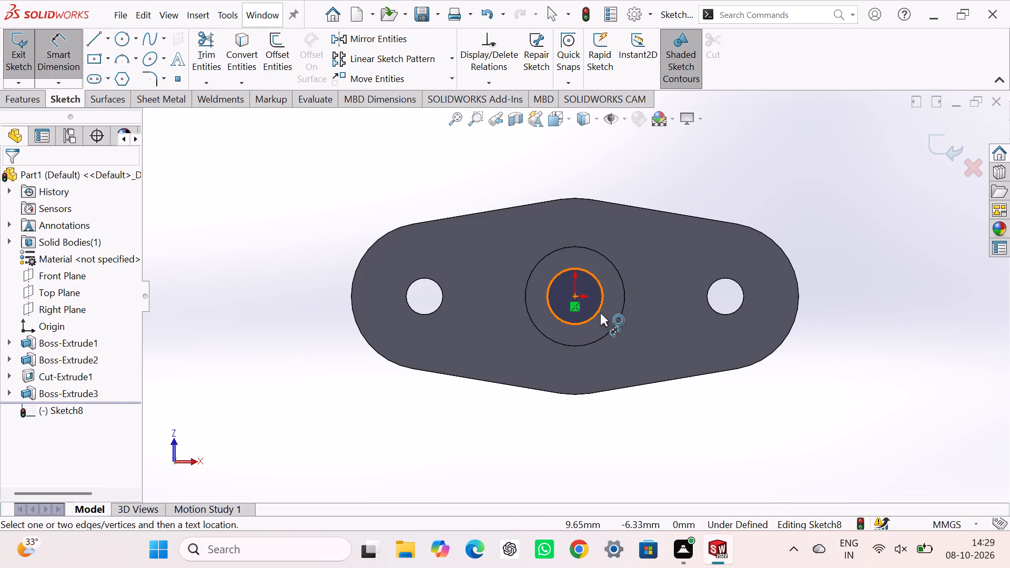
click(600, 313)
click(676, 202)
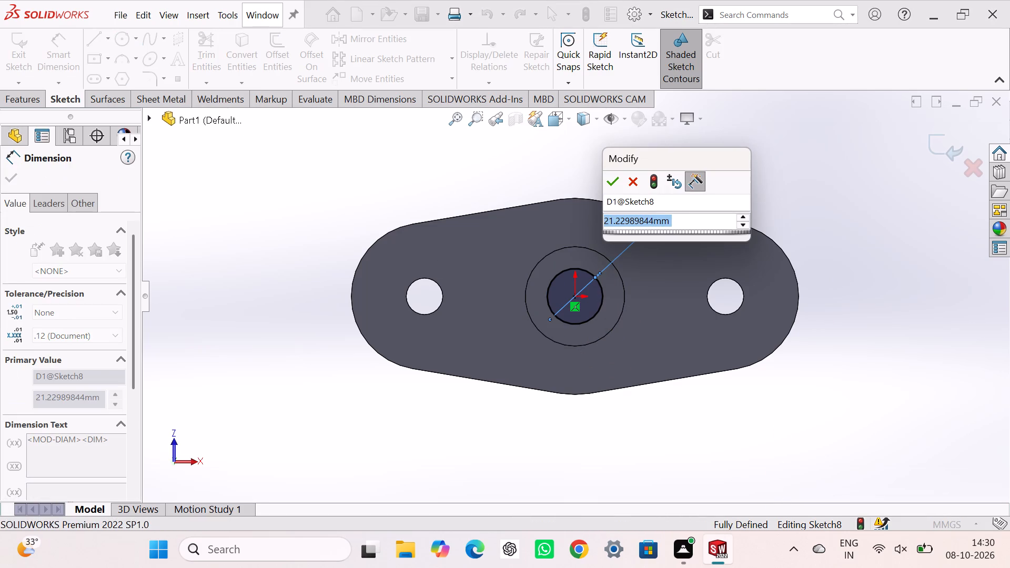
key(2)
key(2)
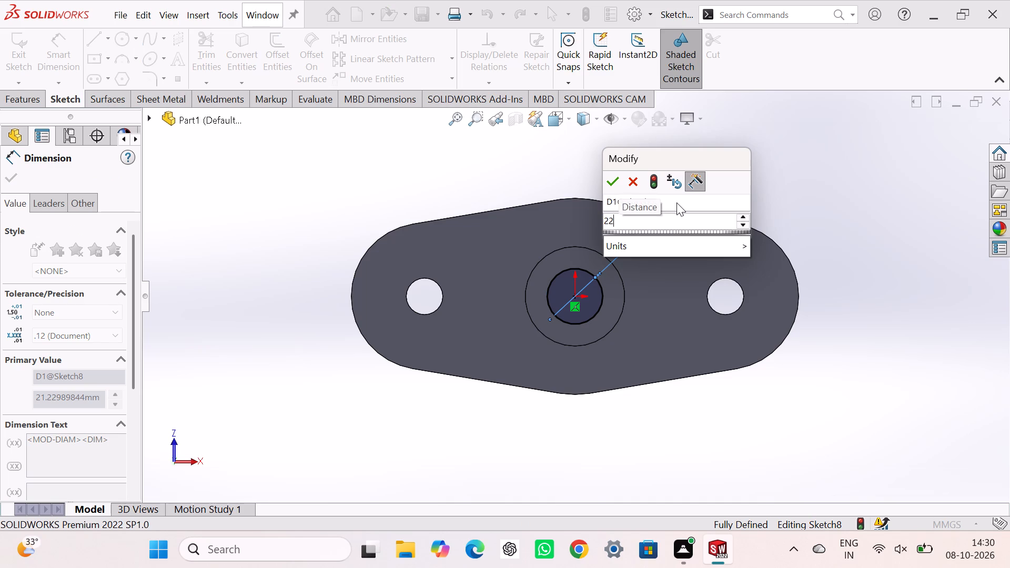
key(Return)
click(925, 129)
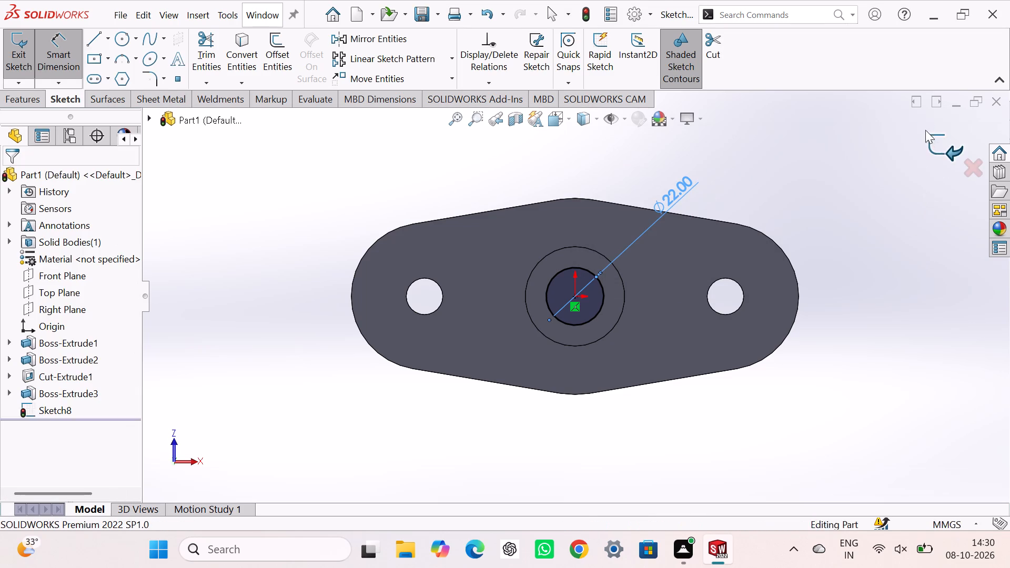
Cut-extrude the 22 mm circle from the underside boss's face into the body to a blind depth of 22 mm.
middle_drag(813, 185, 822, 351)
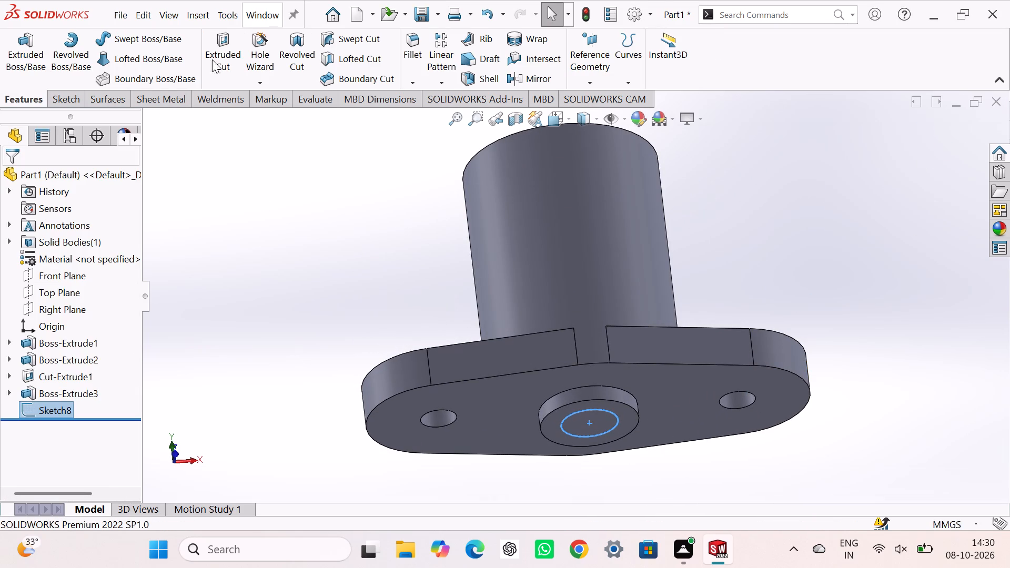
click(224, 55)
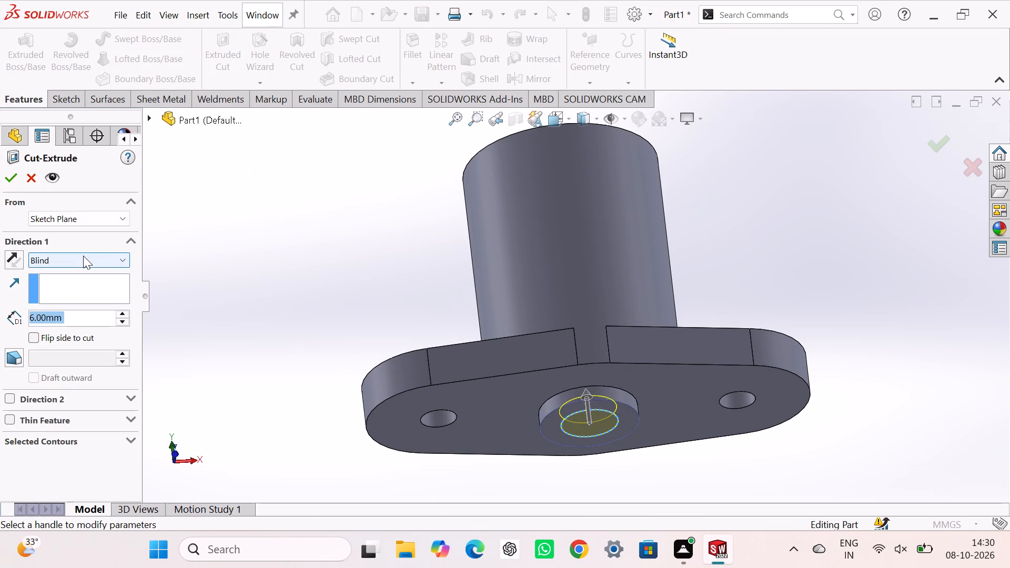
text(22)
key(Return)
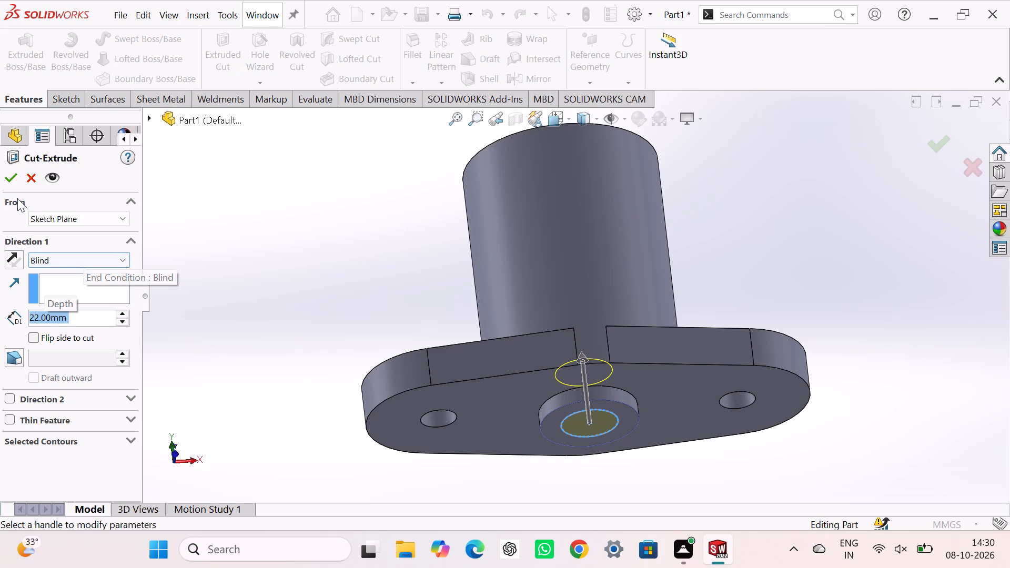
click(13, 176)
Start a sketch on the floor of the central boss's bore and draw a circle about 34 mm in diameter centred on the origin.
middle_drag(233, 268, 260, 402)
middle_drag(289, 327, 301, 434)
click(557, 274)
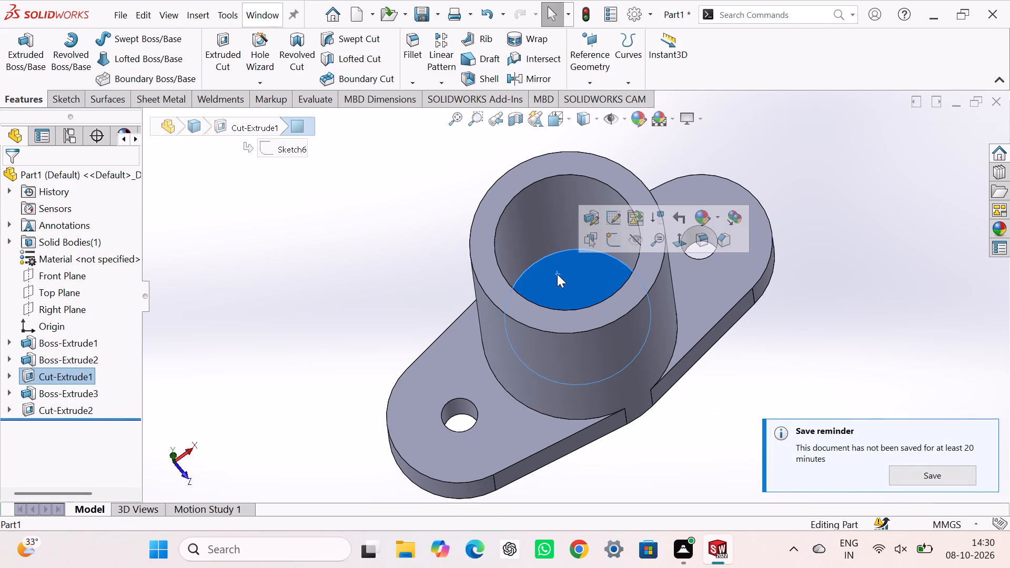
click(610, 248)
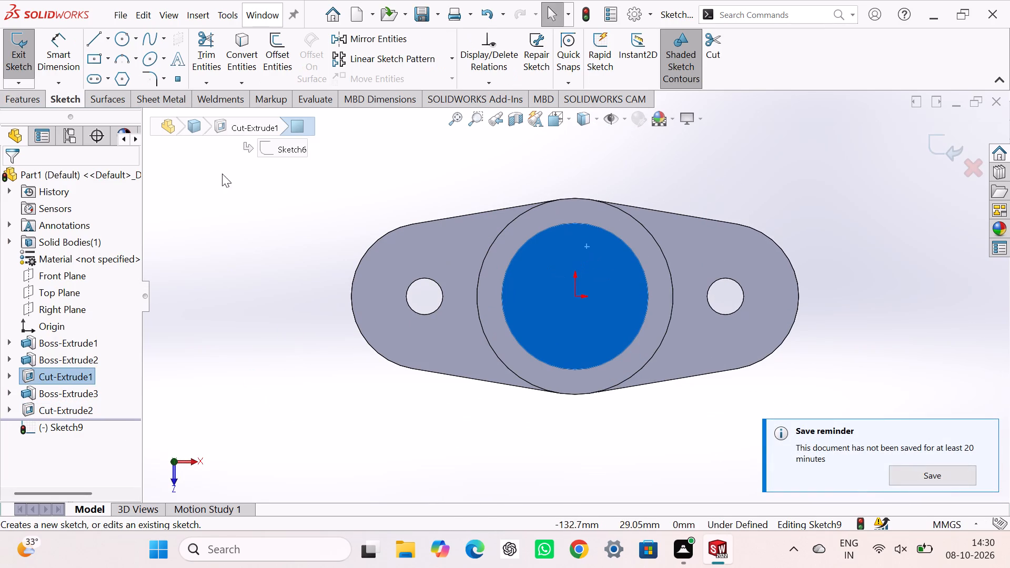
click(125, 43)
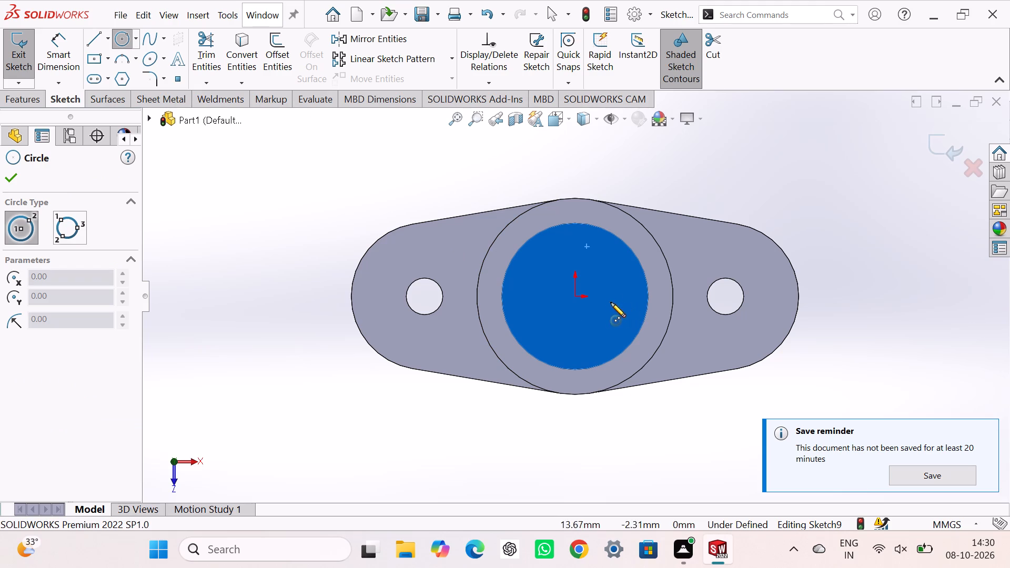
click(577, 296)
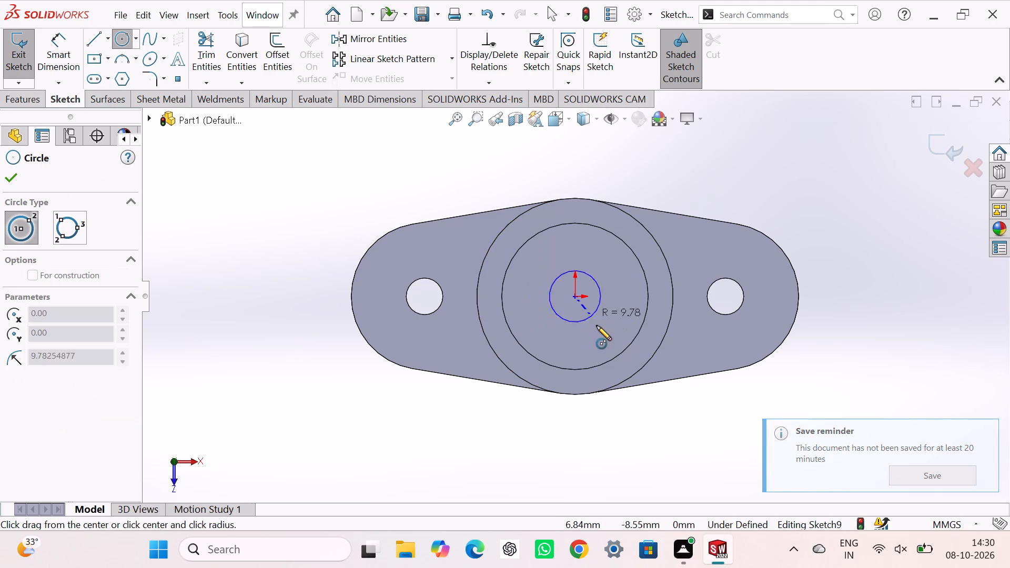
click(600, 333)
Dimension the bore-floor circle's diameter as 45 mm and exit the sketch.
right_drag(832, 331, 849, 163)
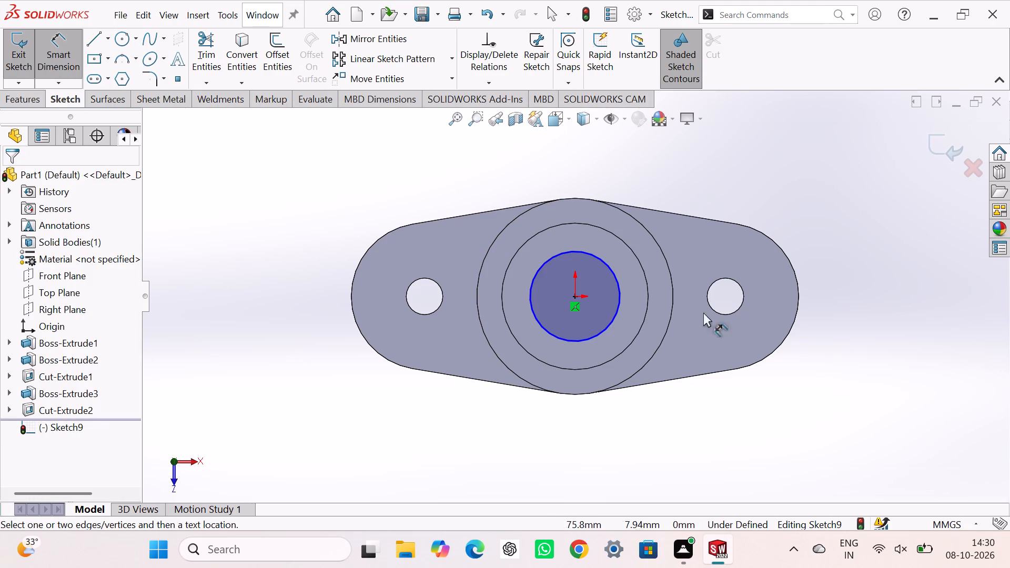
drag(619, 313, 624, 300)
click(720, 181)
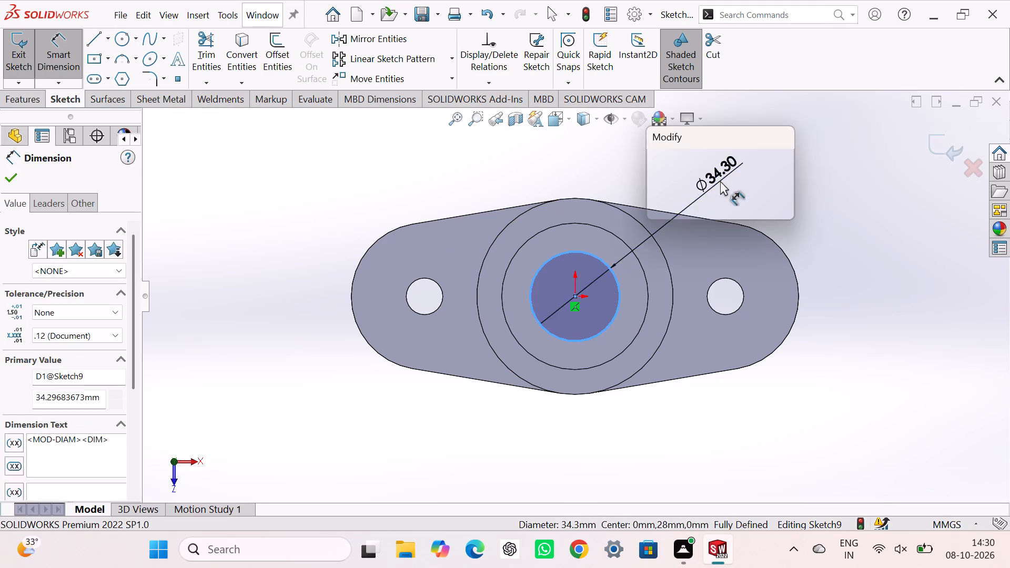
text(45)
key(Return)
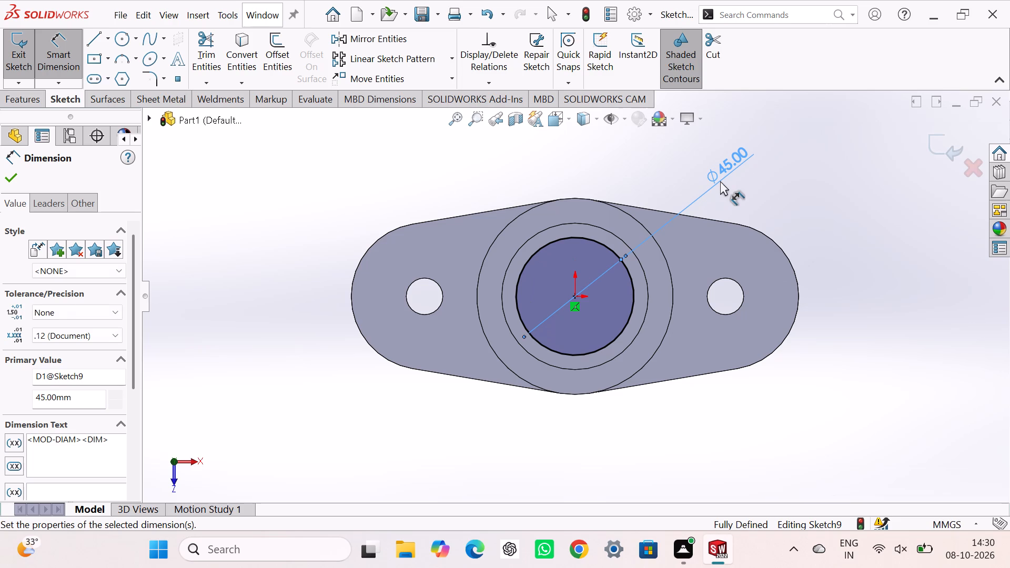
click(938, 153)
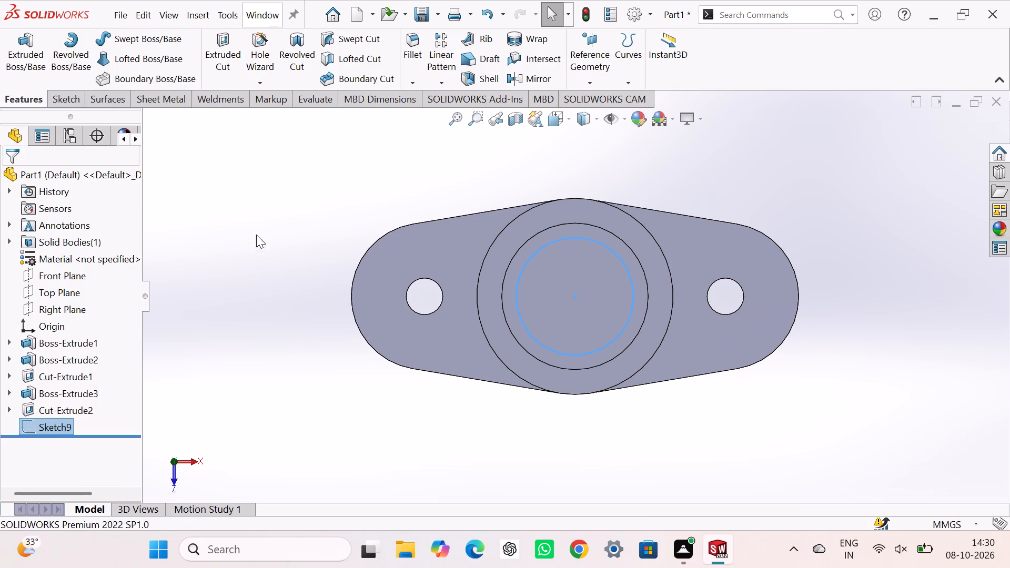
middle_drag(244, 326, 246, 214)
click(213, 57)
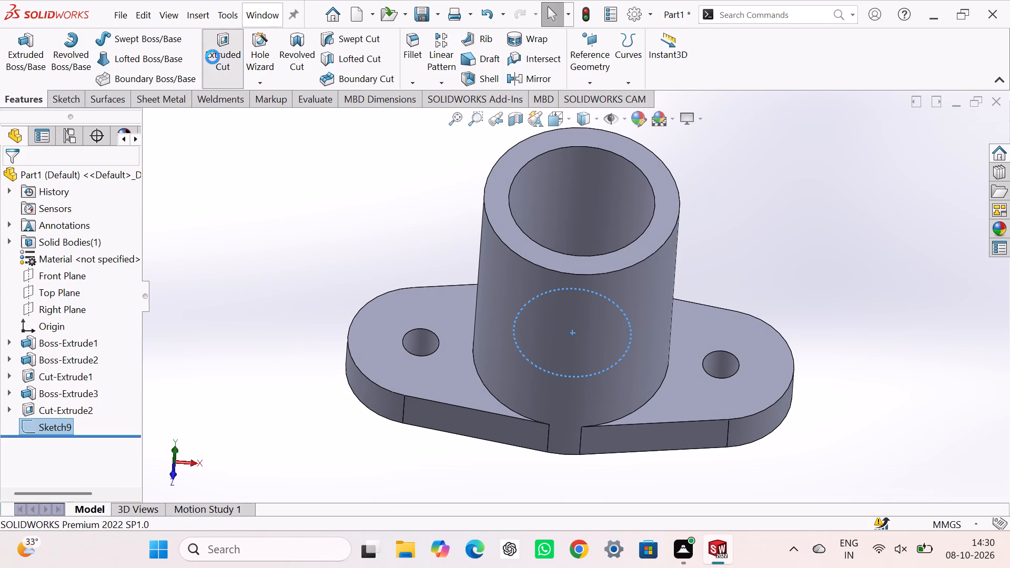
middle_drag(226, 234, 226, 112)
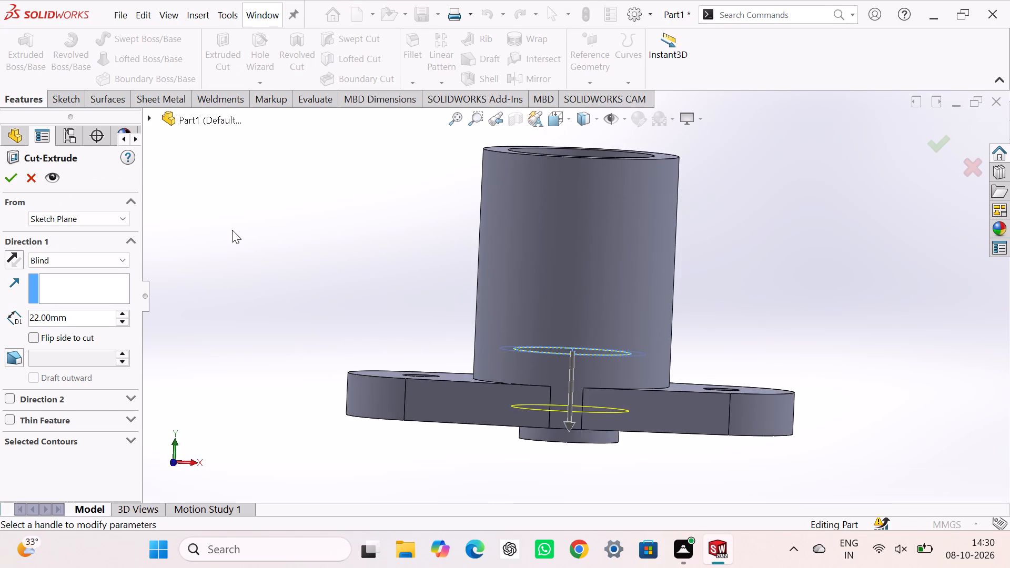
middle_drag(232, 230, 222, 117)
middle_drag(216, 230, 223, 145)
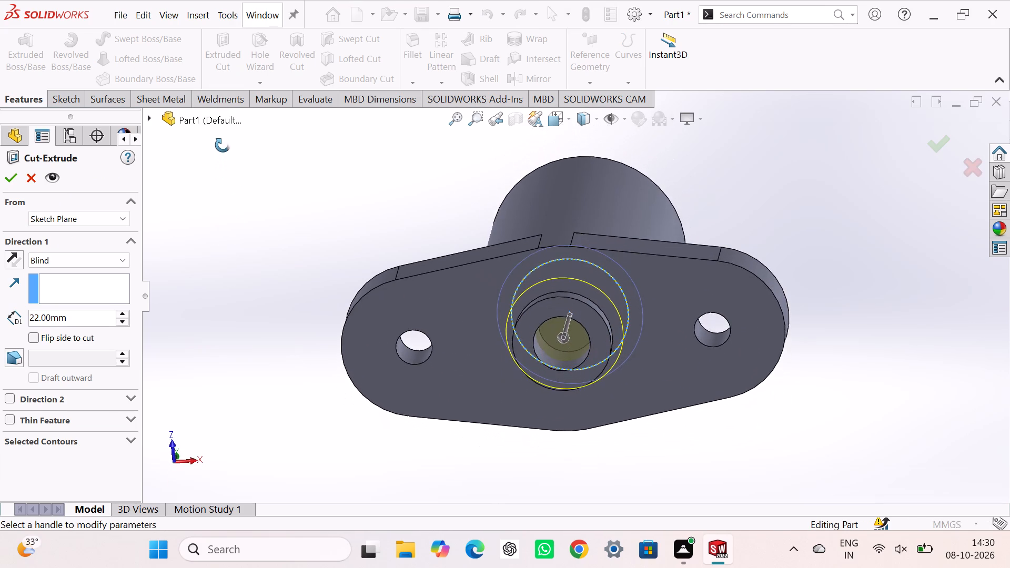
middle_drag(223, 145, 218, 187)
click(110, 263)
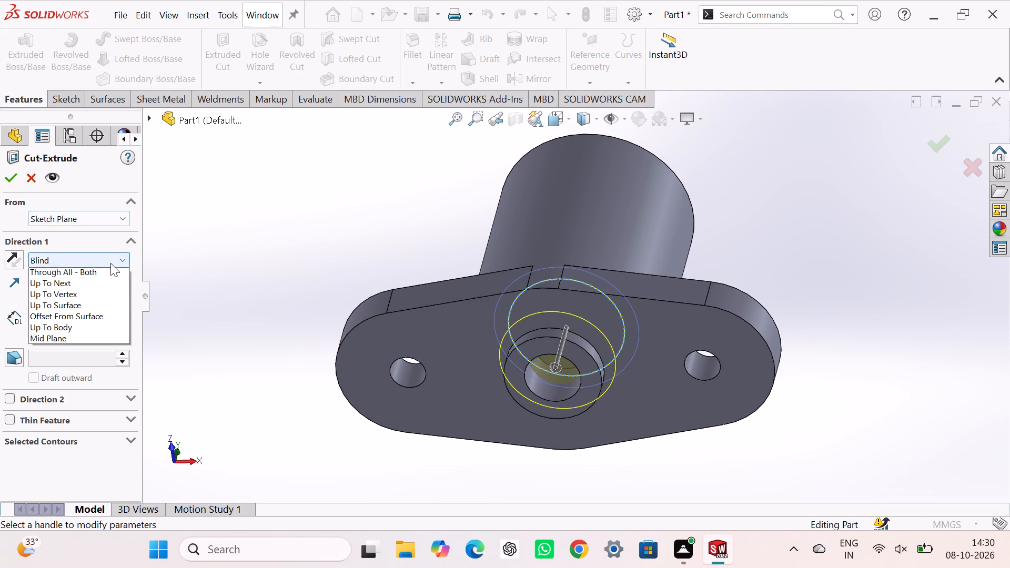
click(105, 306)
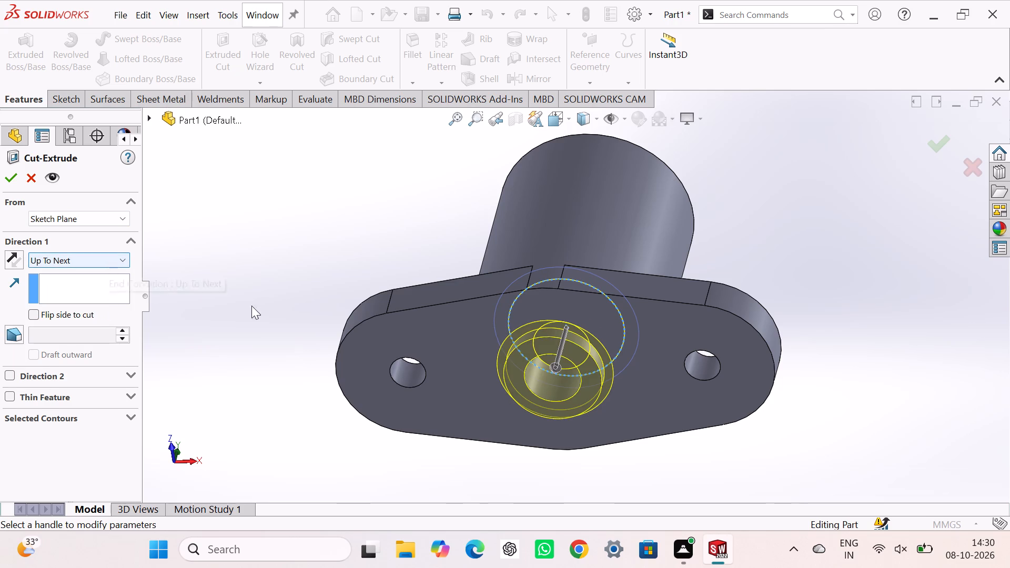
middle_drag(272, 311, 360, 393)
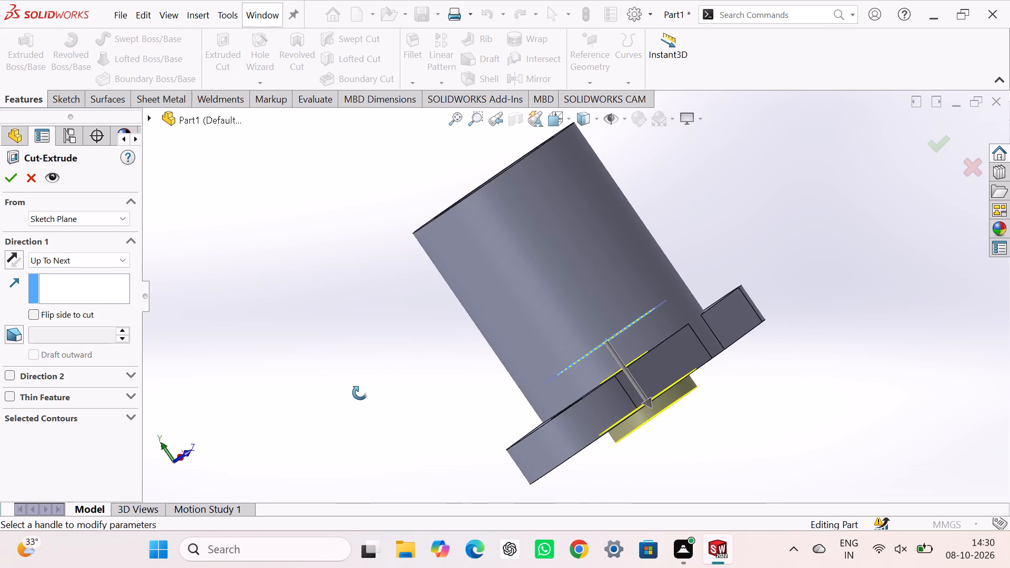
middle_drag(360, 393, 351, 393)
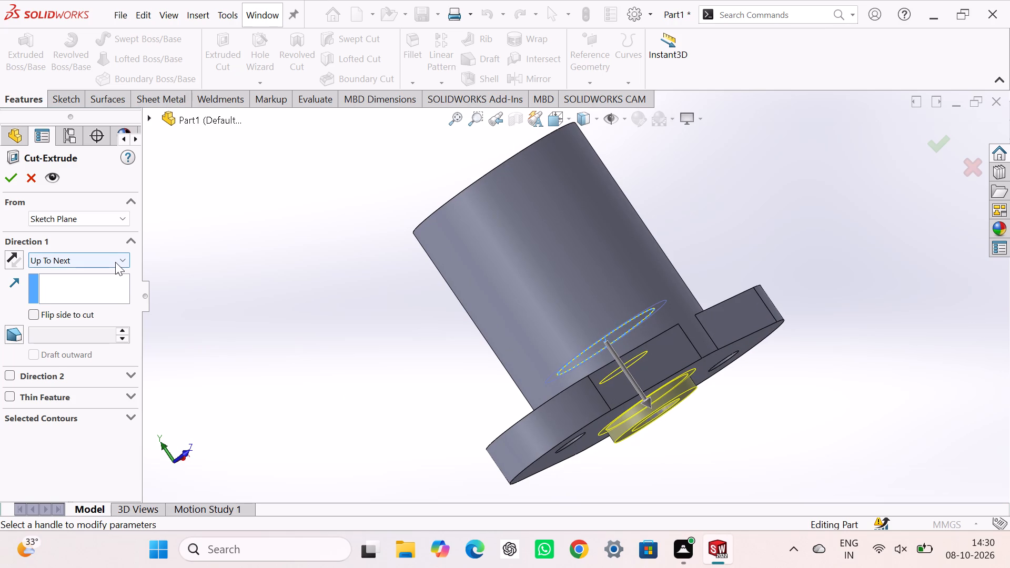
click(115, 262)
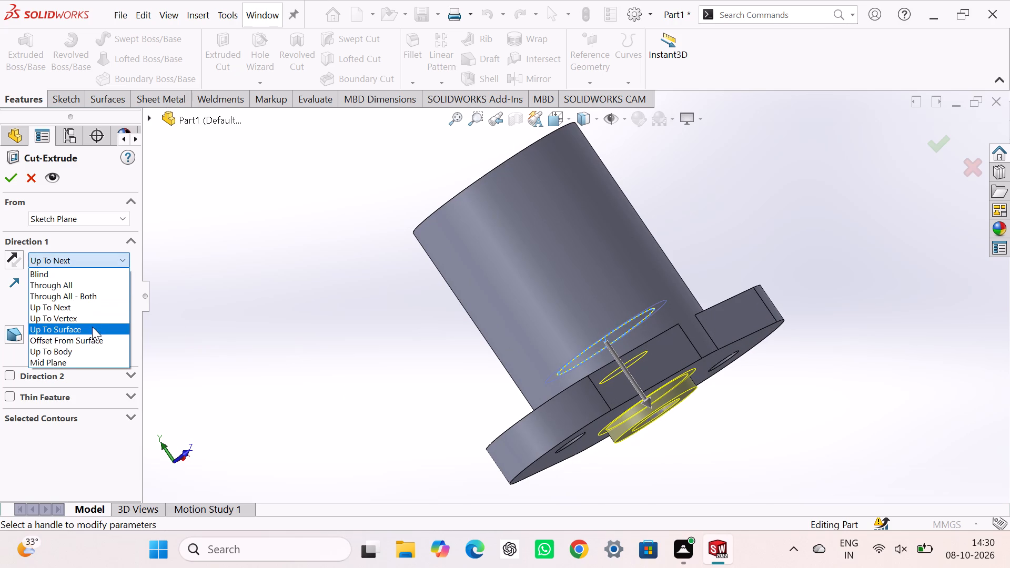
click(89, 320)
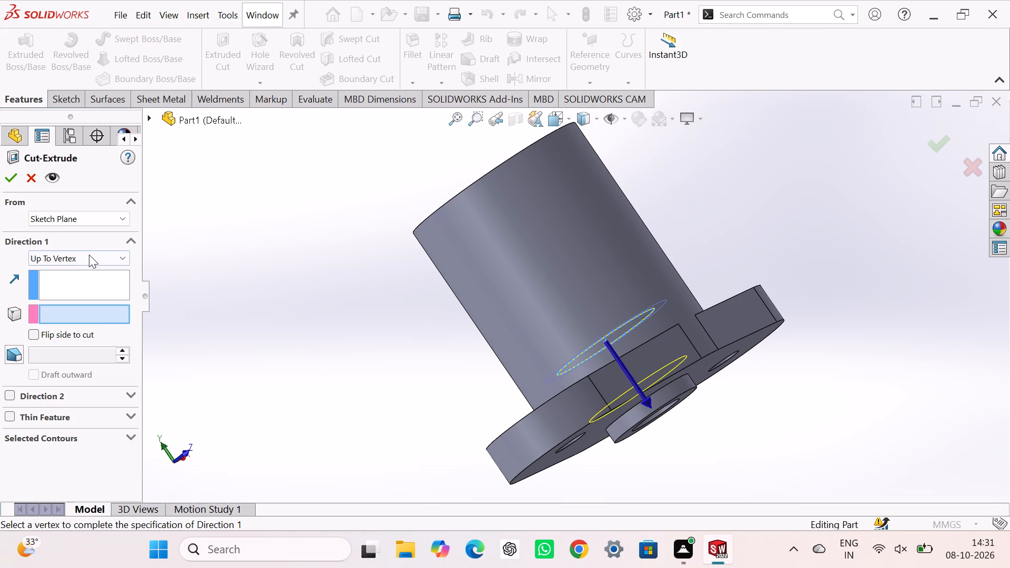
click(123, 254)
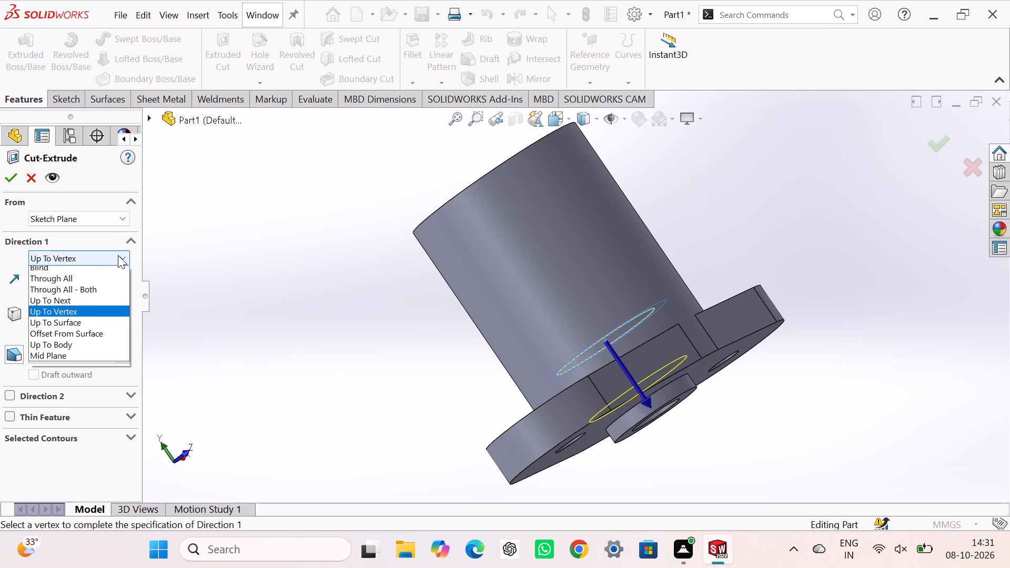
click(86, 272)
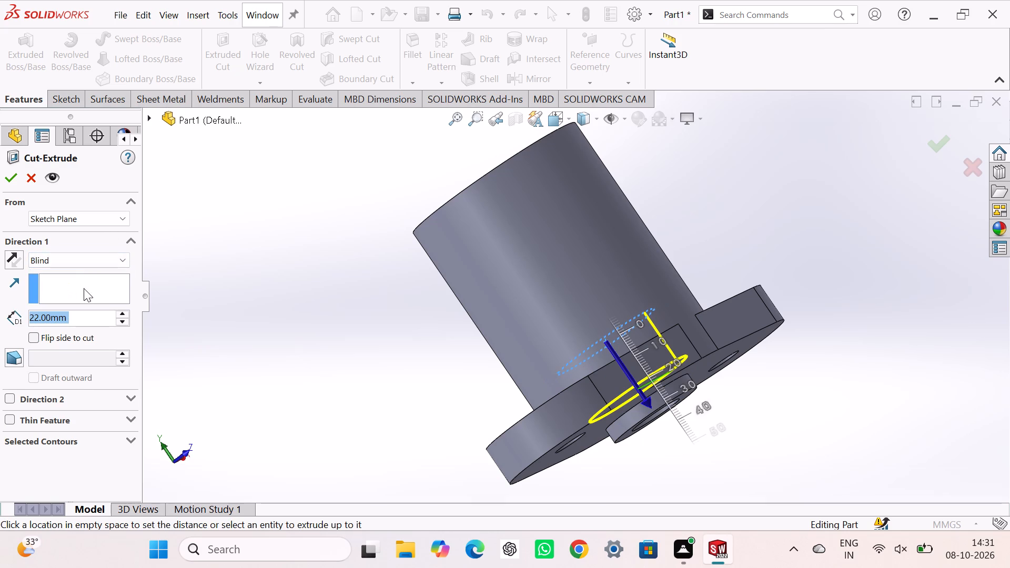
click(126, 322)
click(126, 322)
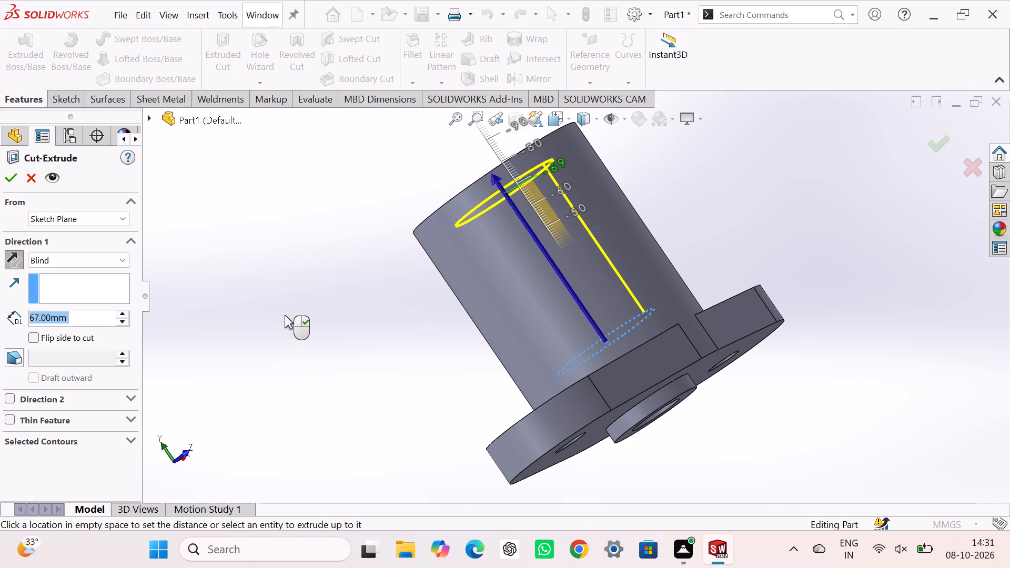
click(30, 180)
Cut-extrude the 45 mm circle from the bore floor down towards the plate to a blind depth of 12 mm.
click(225, 48)
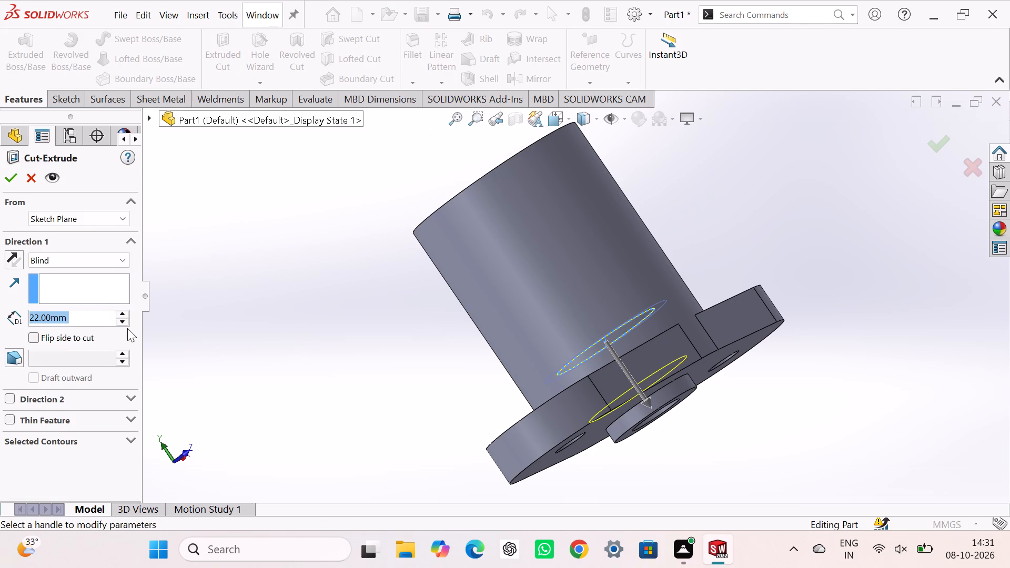
click(123, 322)
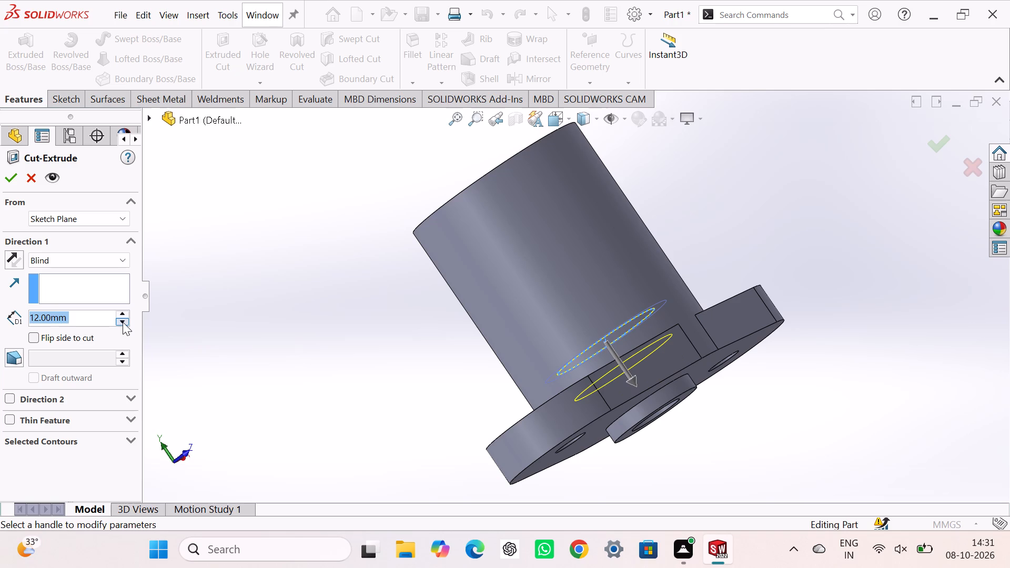
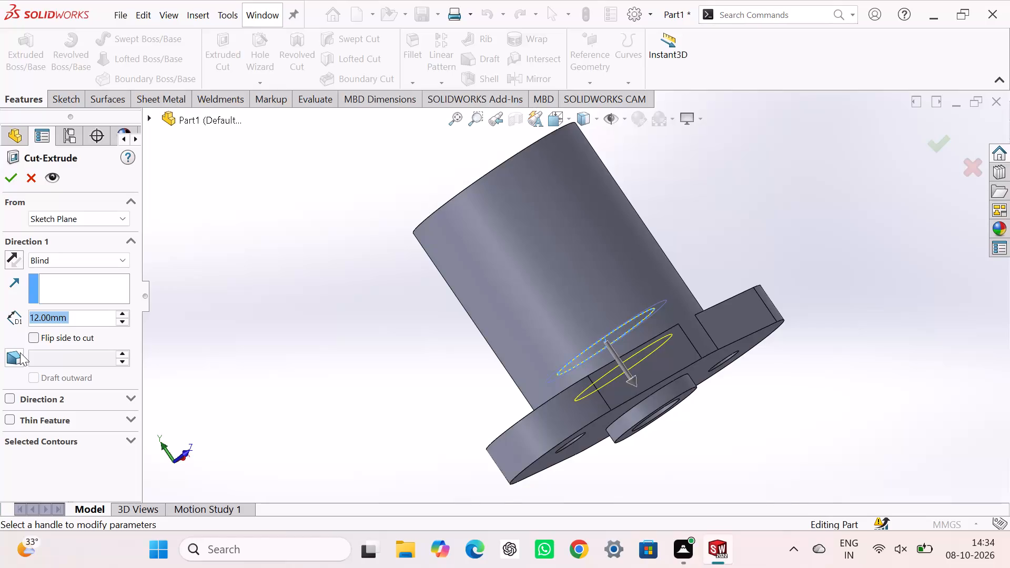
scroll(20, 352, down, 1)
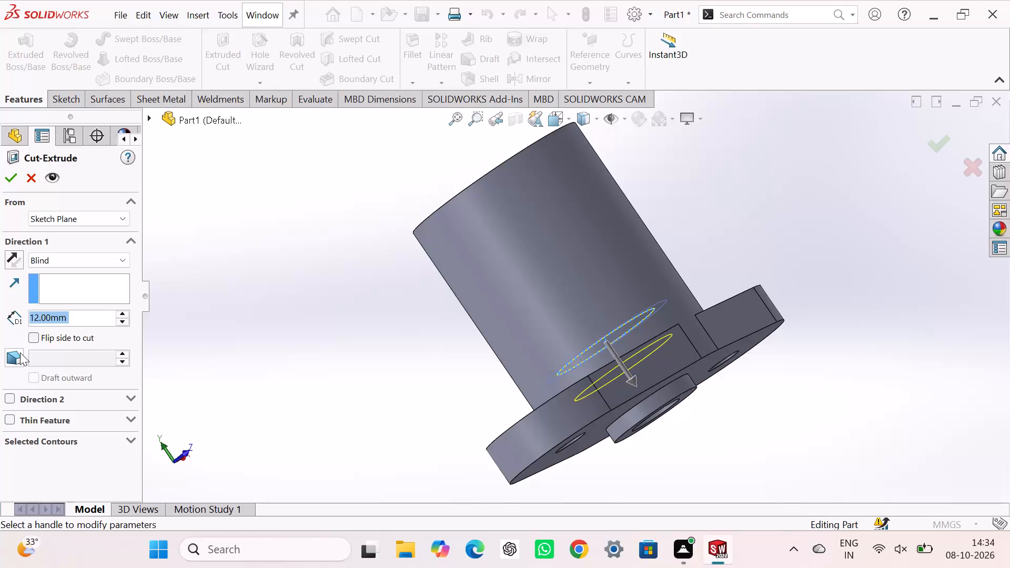
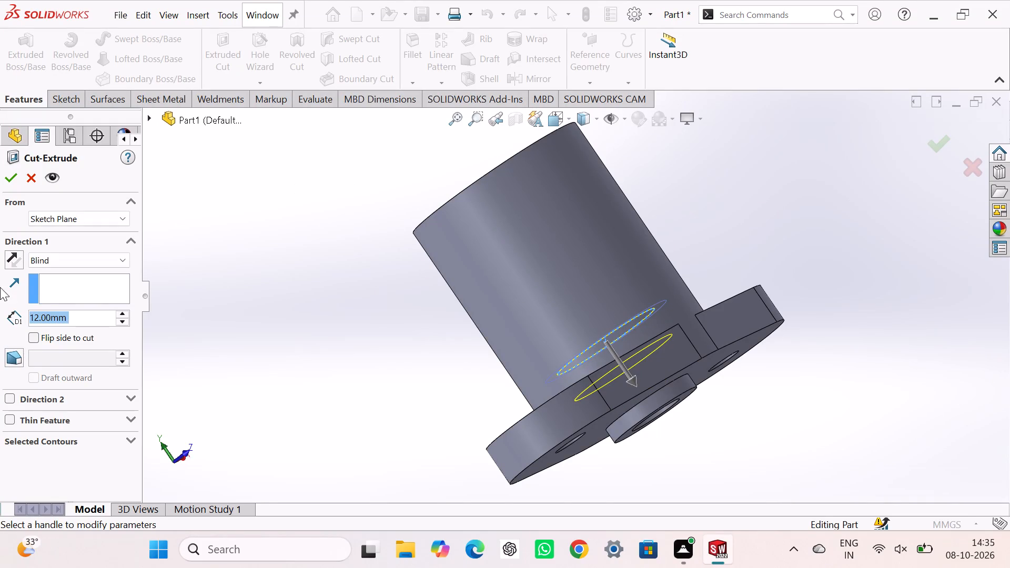
Cut the 45 mm circle blind to a depth of 6 mm into the floor of the central boss's wide bore.
middle_drag(249, 293, 246, 294)
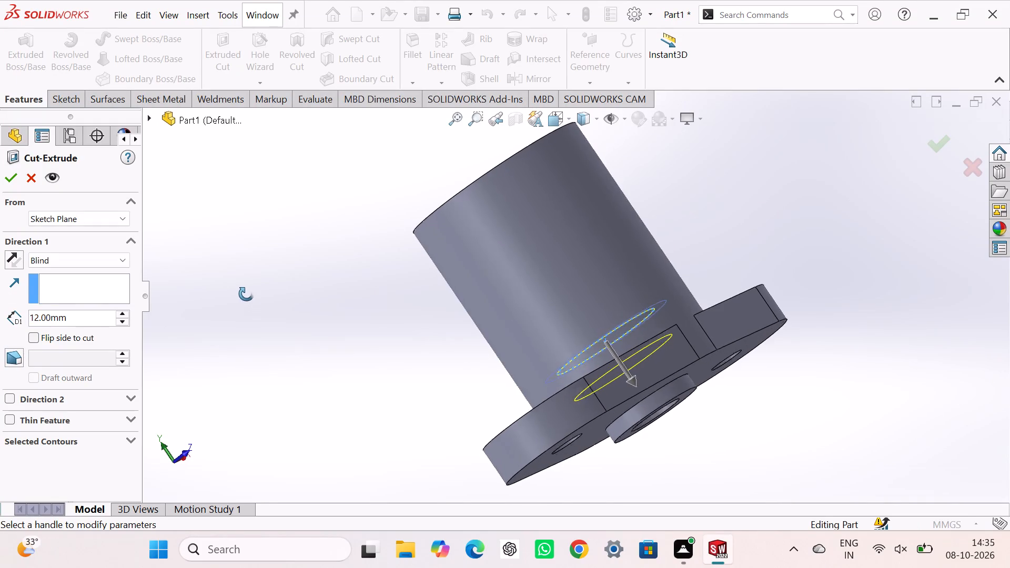
middle_drag(246, 294, 198, 236)
middle_drag(256, 428, 254, 404)
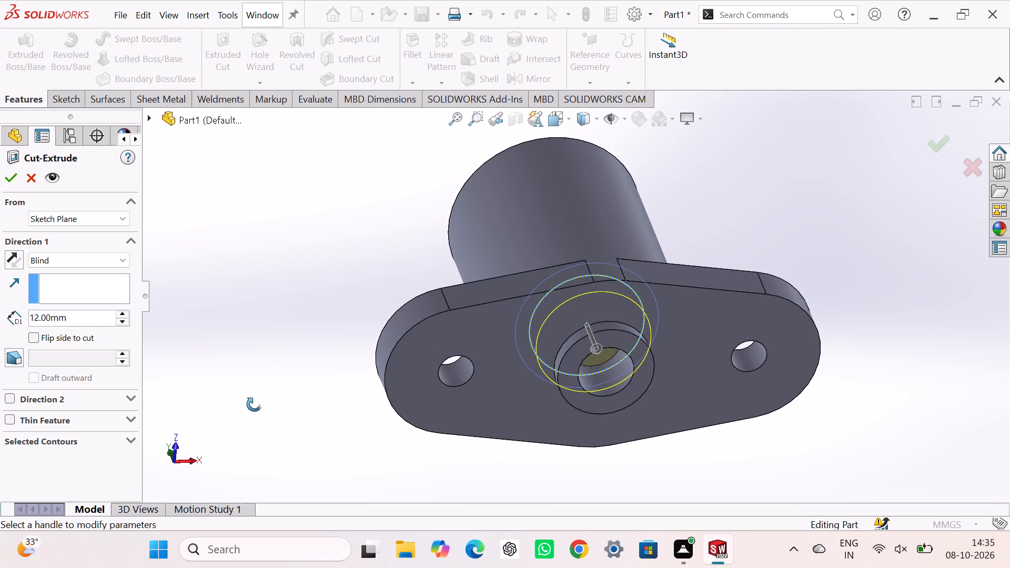
middle_drag(254, 404, 248, 402)
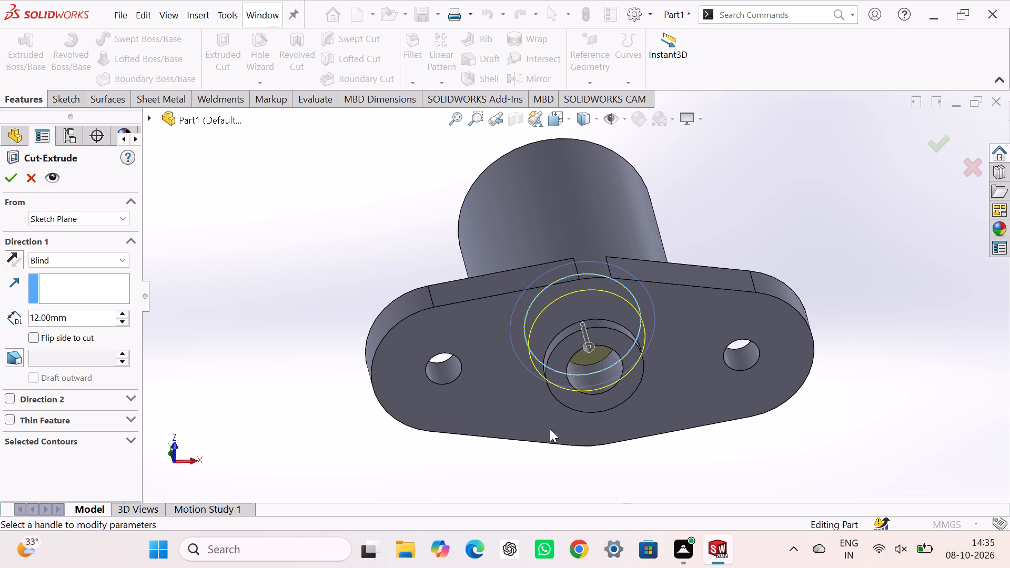
middle_drag(274, 286, 363, 187)
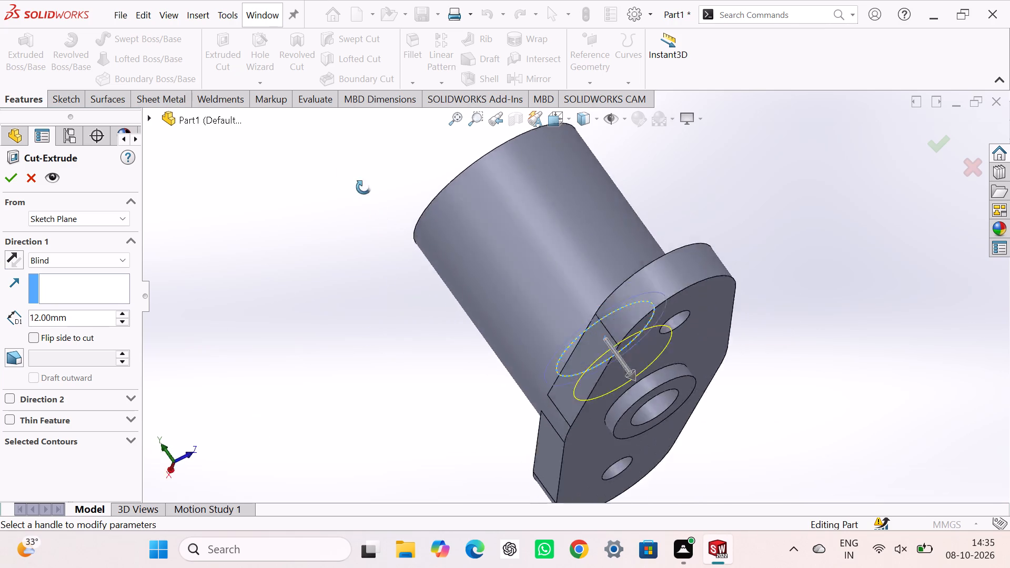
middle_drag(363, 187, 315, 154)
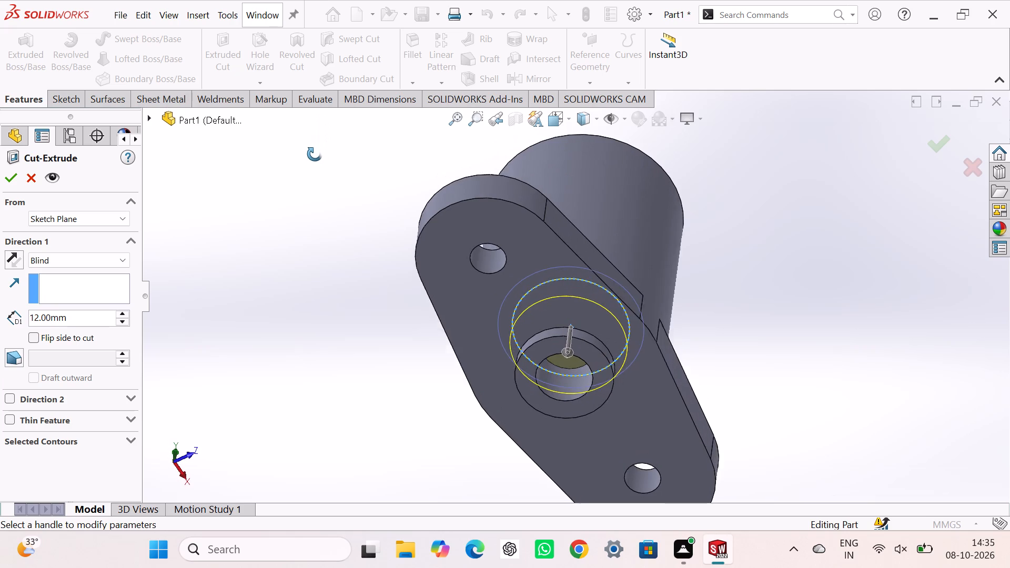
middle_drag(315, 154, 310, 151)
click(100, 320)
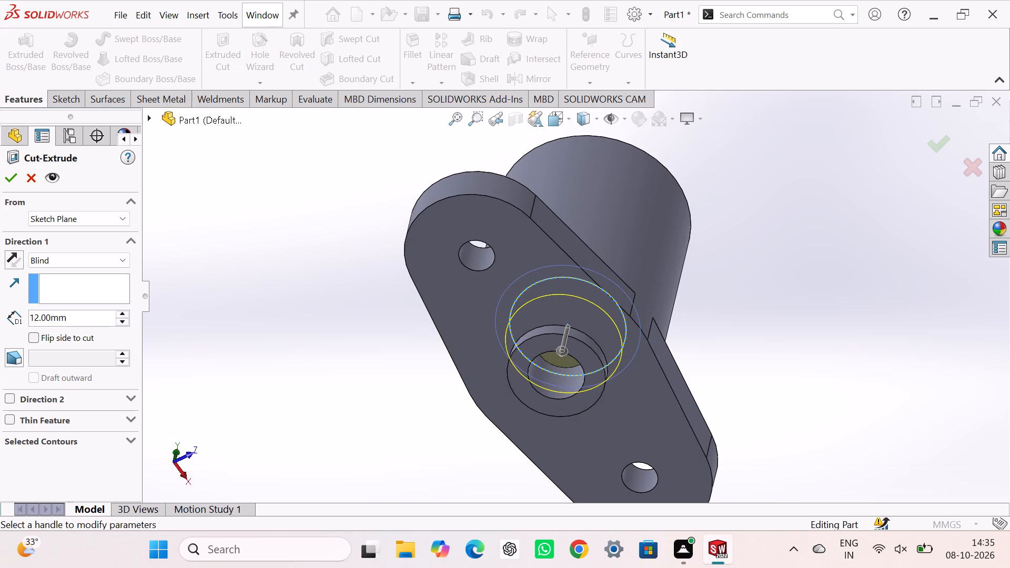
click(97, 316)
double_click(94, 323)
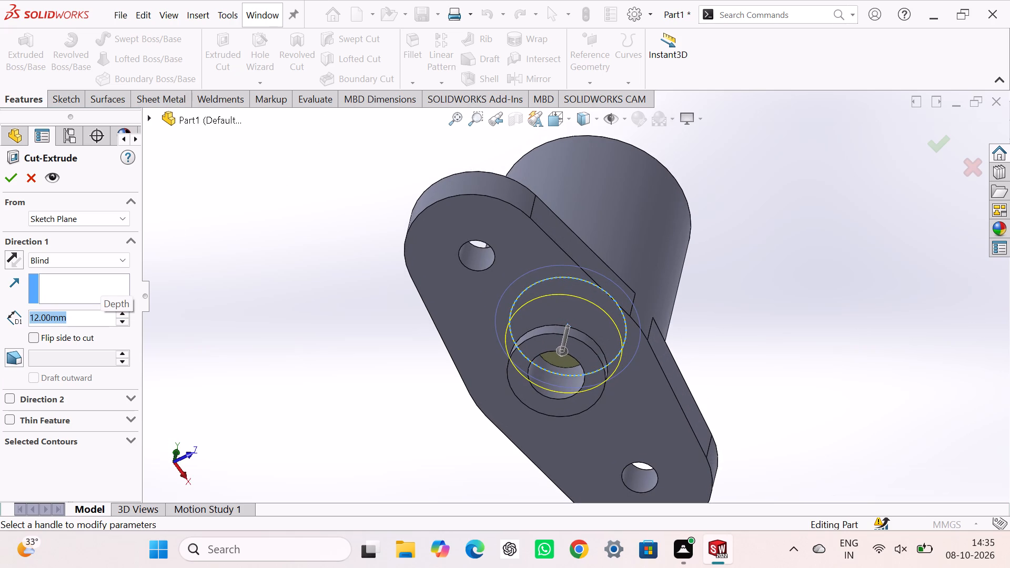
key(6)
key(Return)
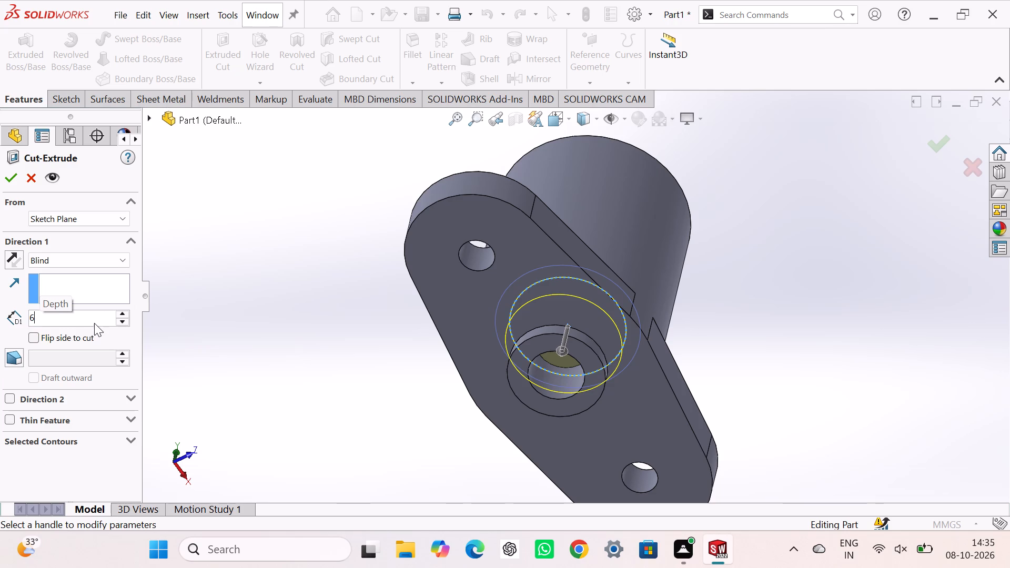
middle_drag(226, 349, 235, 339)
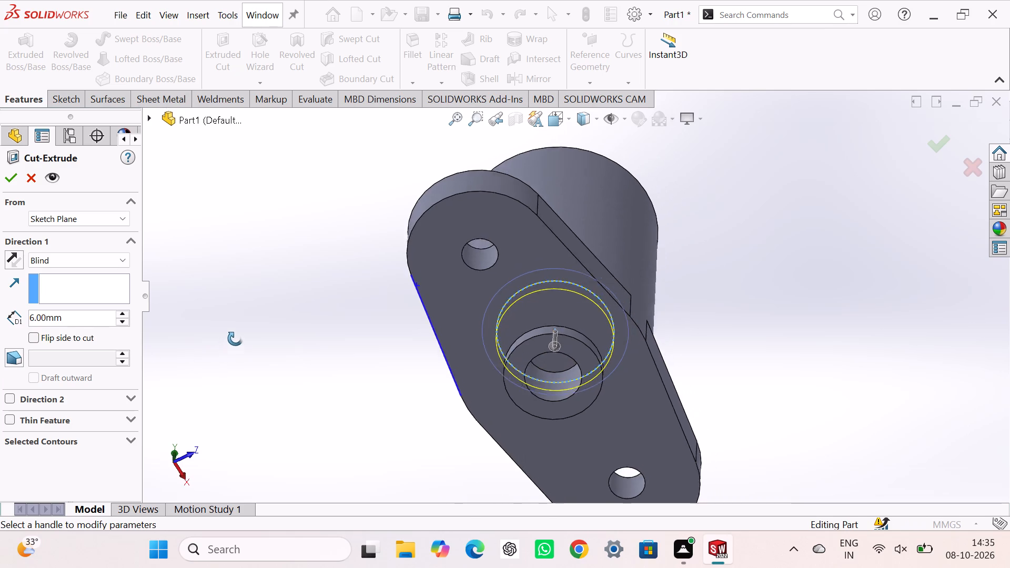
middle_drag(235, 339, 223, 262)
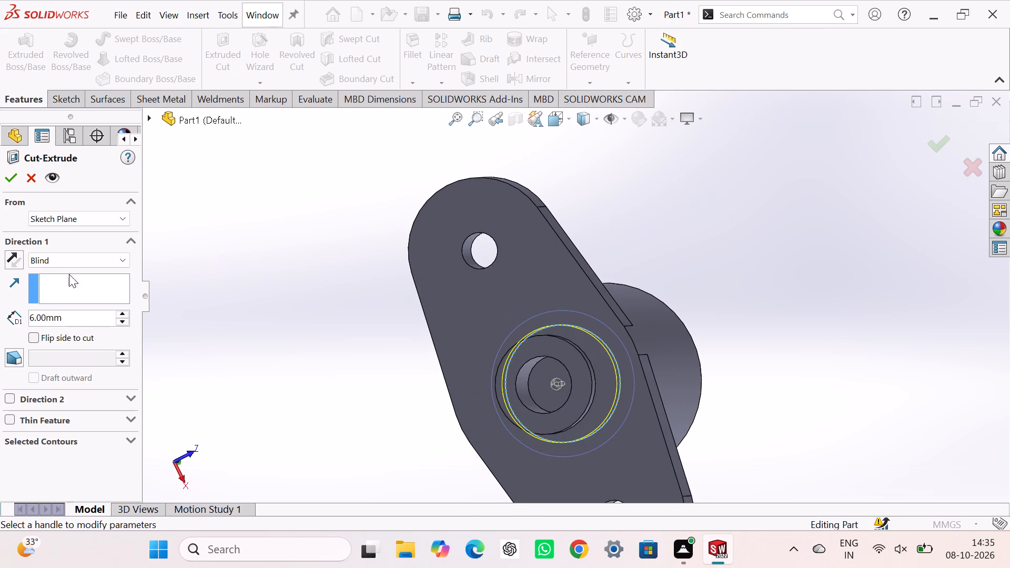
click(13, 181)
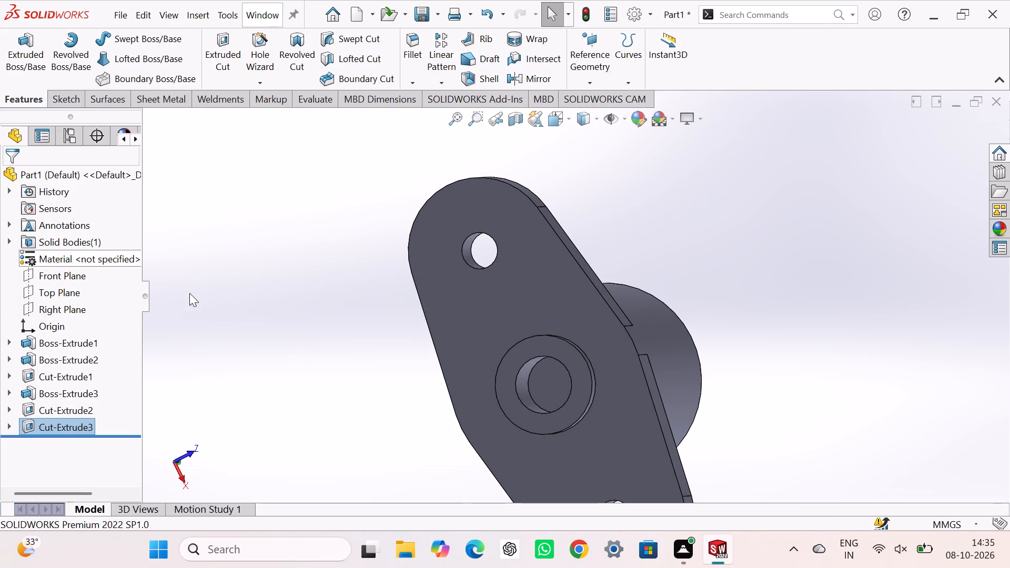
Examine the stepped bores in isometric and front views with hidden lines visible.
middle_drag(179, 257, 192, 297)
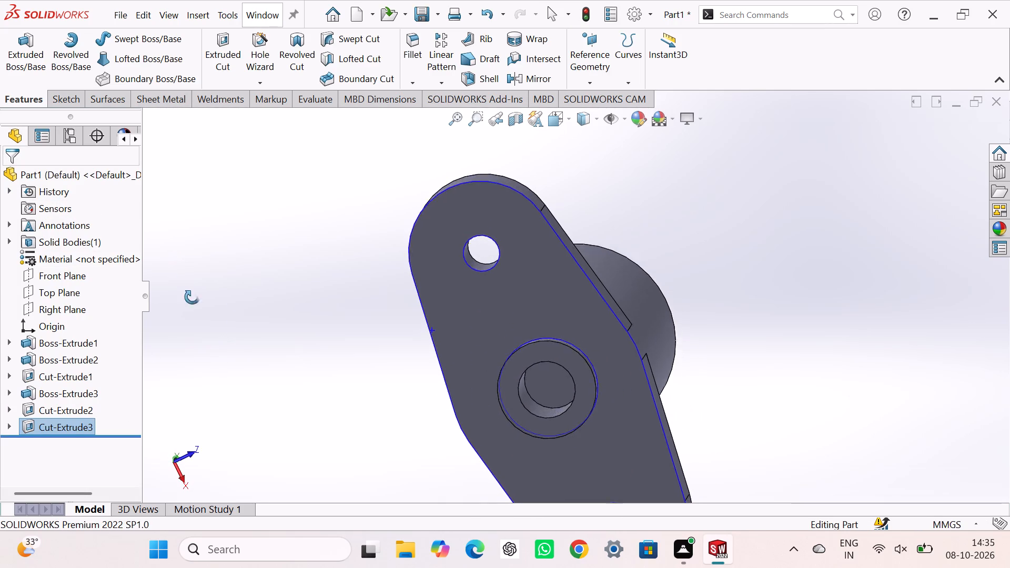
middle_drag(192, 297, 224, 374)
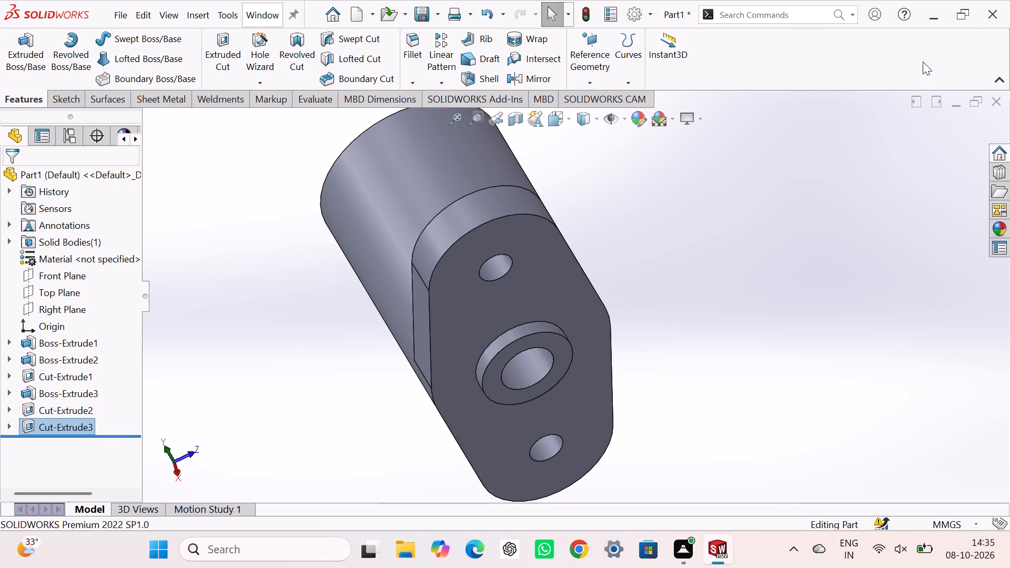
scroll(887, 0, up, 1)
key(ctrl+7)
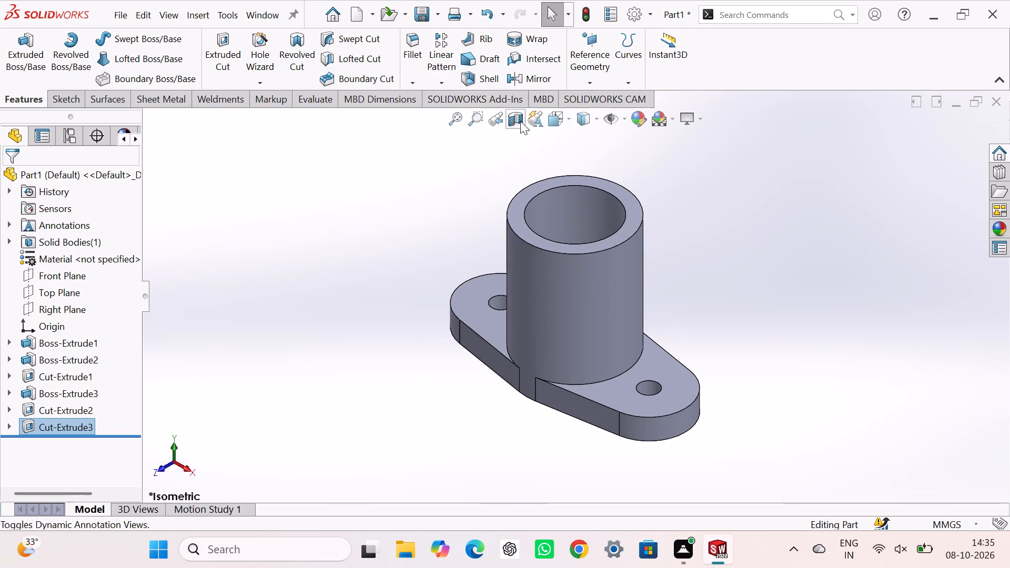
click(568, 120)
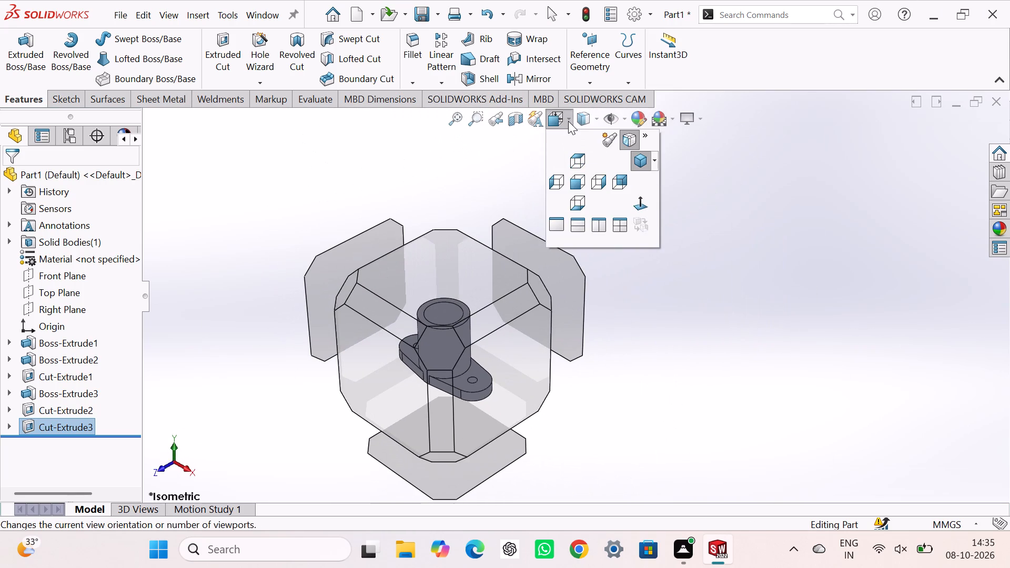
click(568, 121)
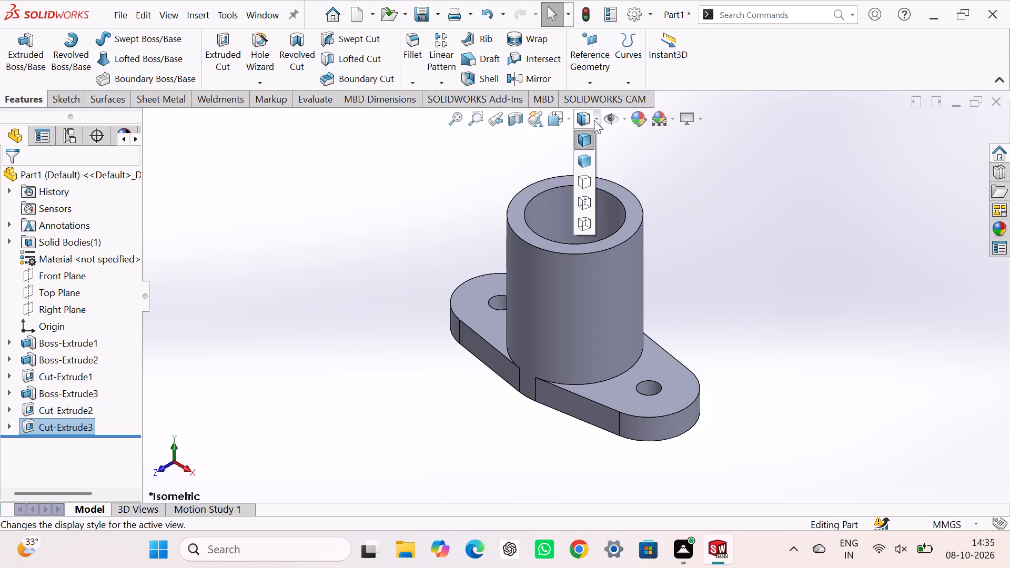
click(581, 203)
click(745, 277)
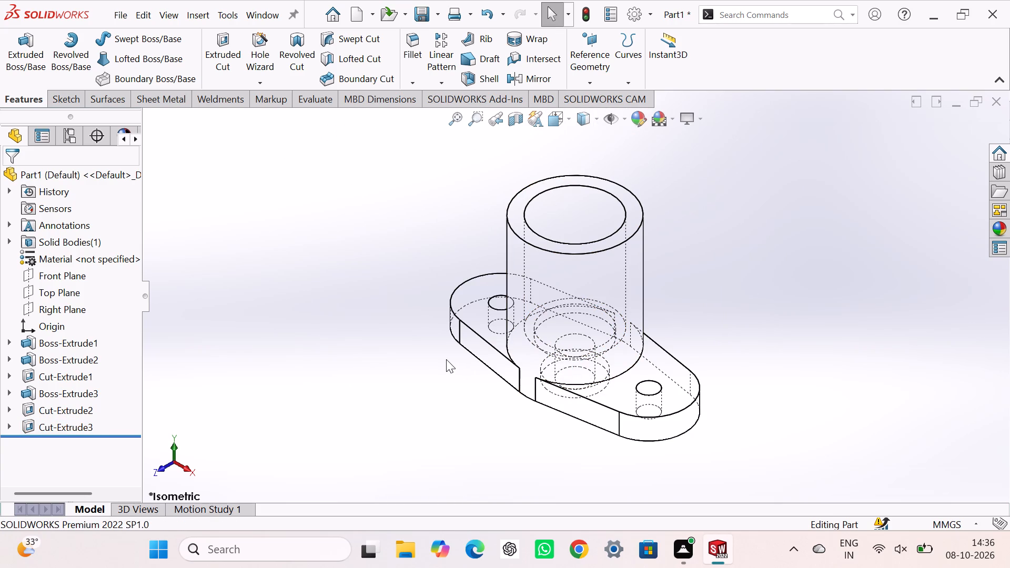
key(ctrl+1)
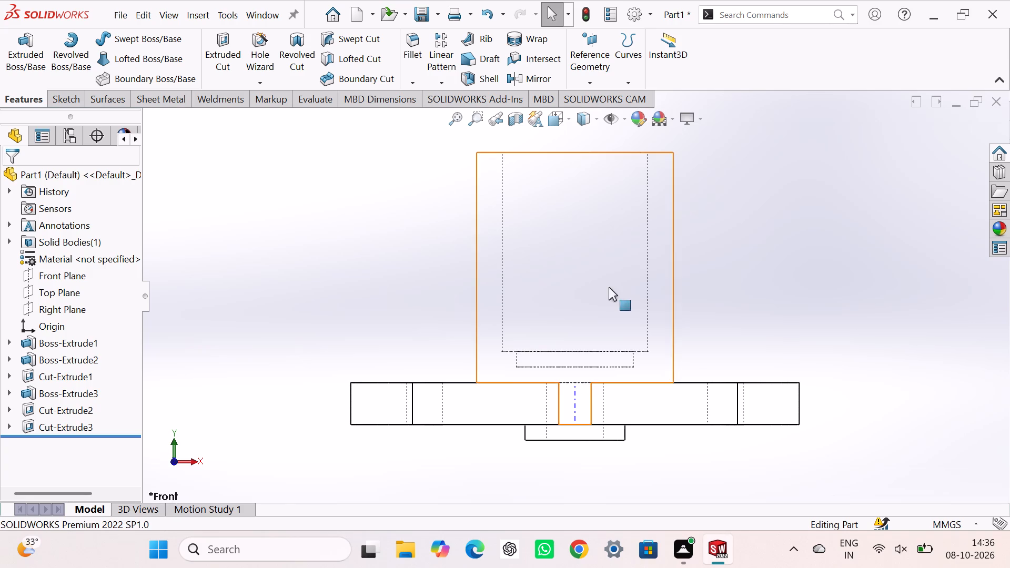
Measure the distance from the bottom edge of the wide upper bore to the top edge of the 22 mm bore.
click(270, 95)
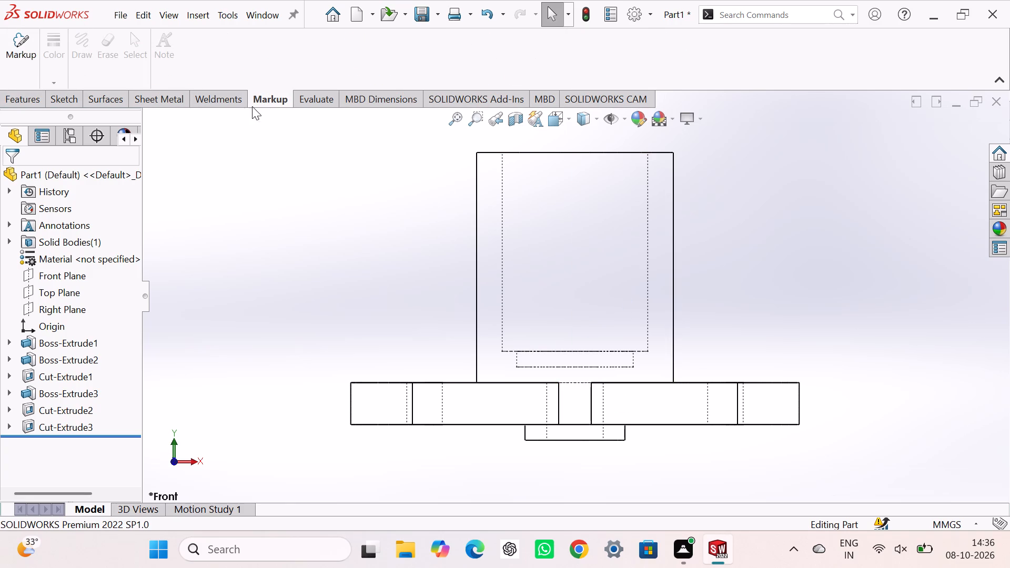
click(303, 105)
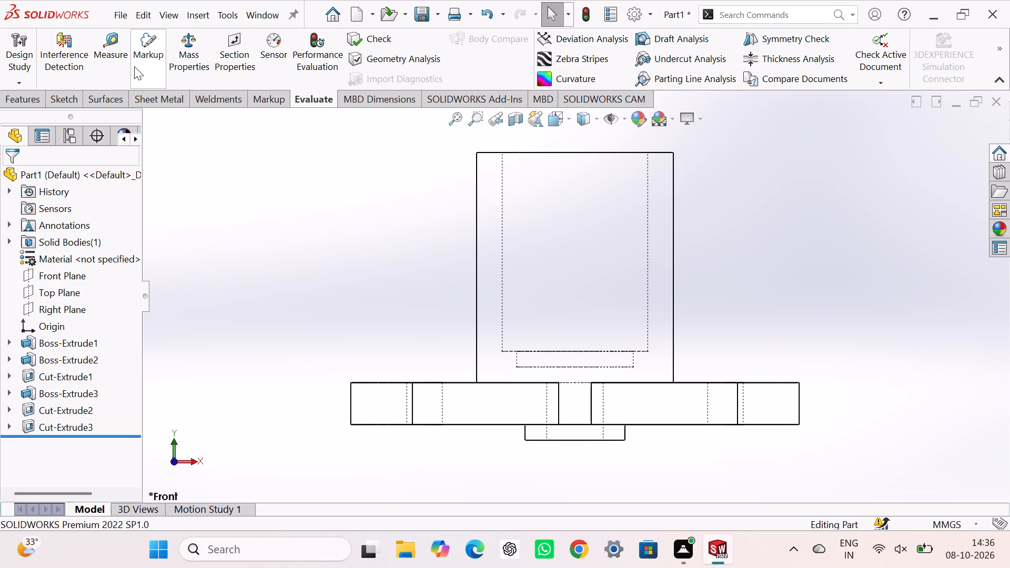
click(118, 44)
click(641, 352)
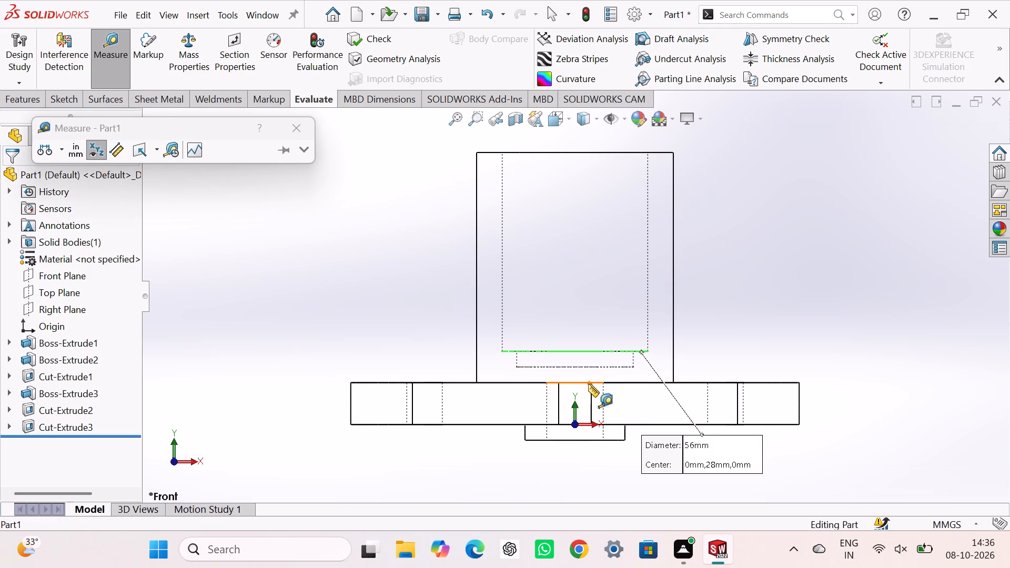
click(588, 384)
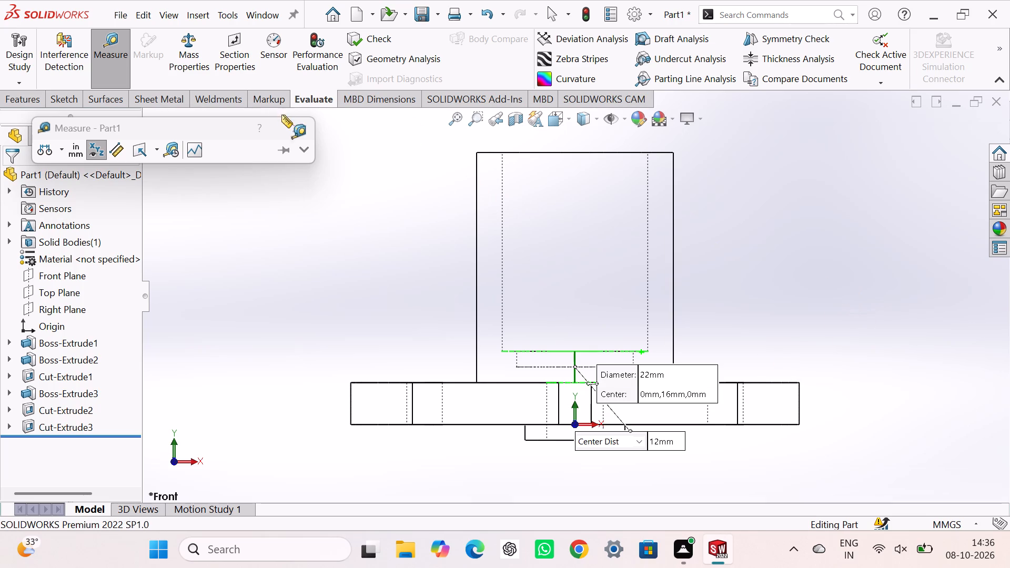
click(296, 123)
click(872, 293)
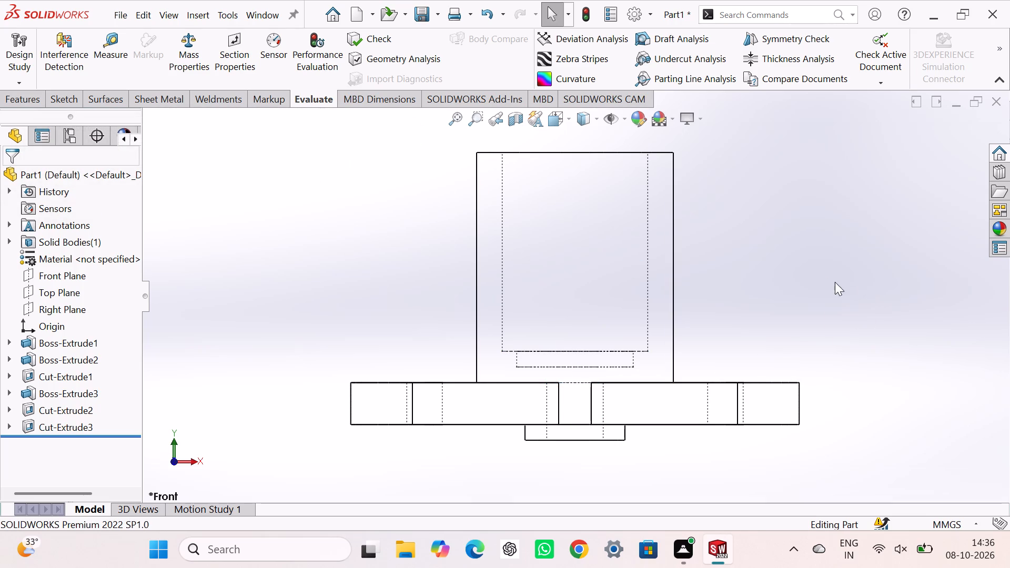
Restore the shaded-with-edges display and the isometric view of the part.
click(592, 121)
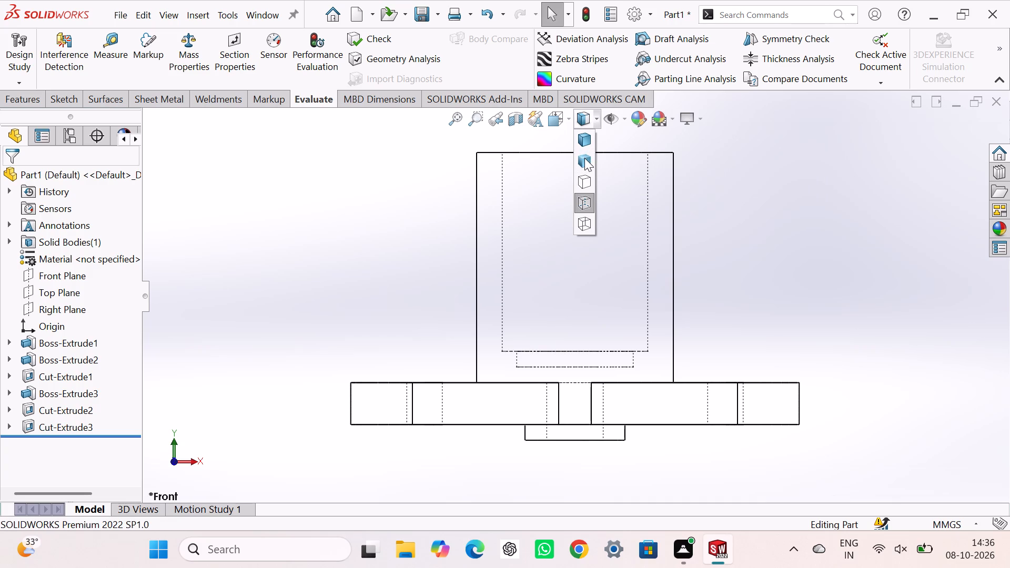
click(586, 146)
drag(751, 198, 726, 186)
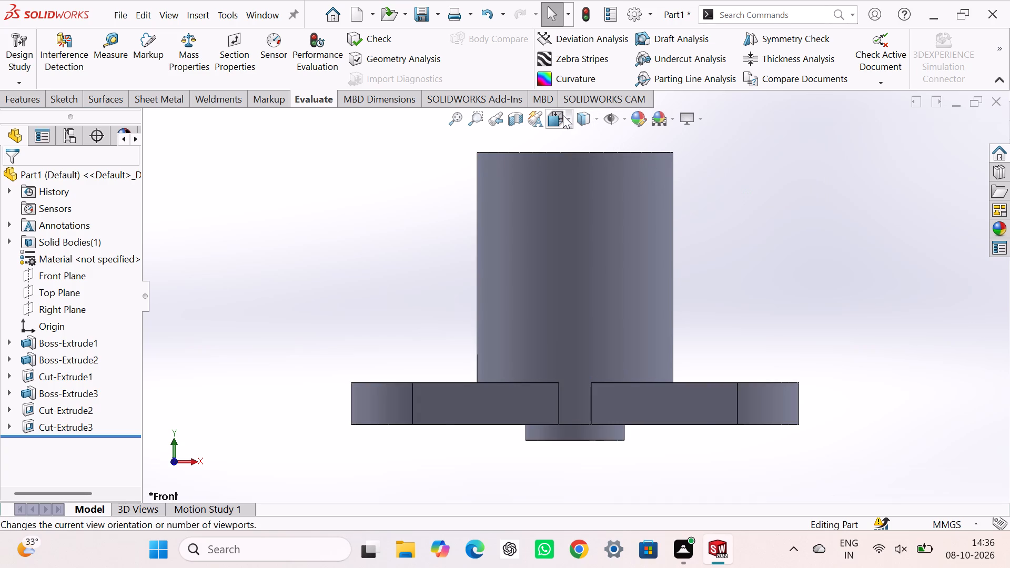
click(567, 116)
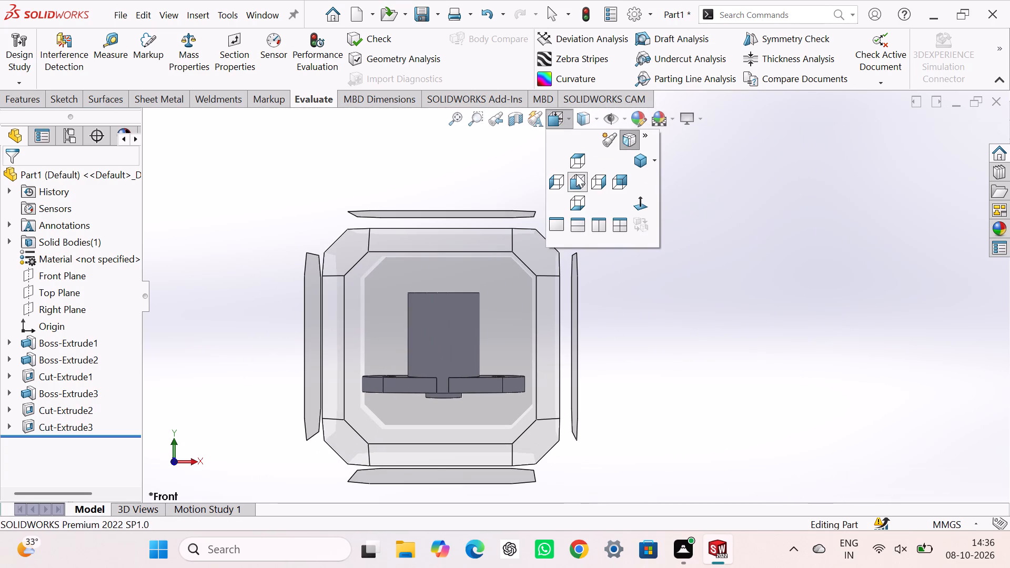
click(641, 163)
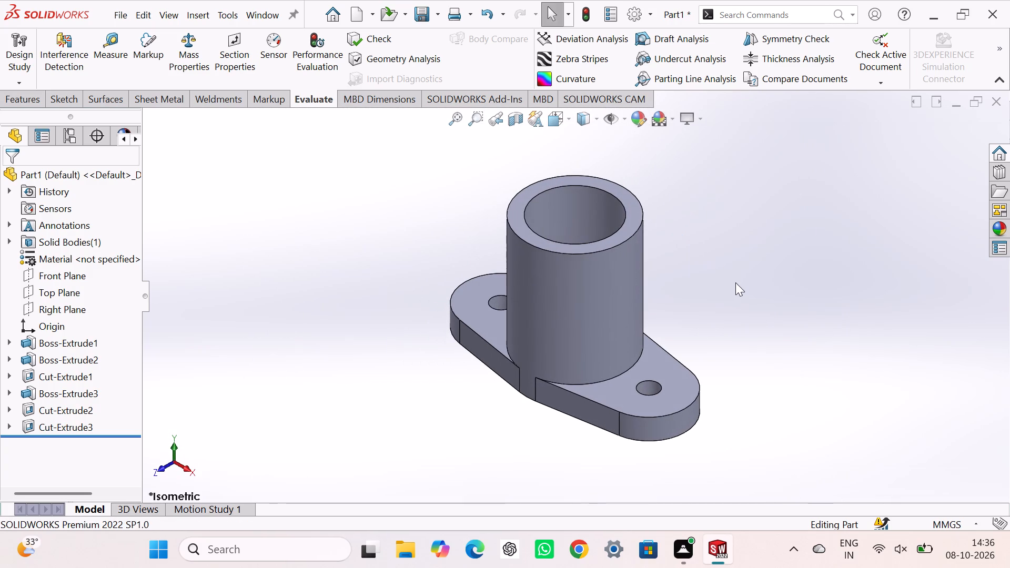
click(736, 282)
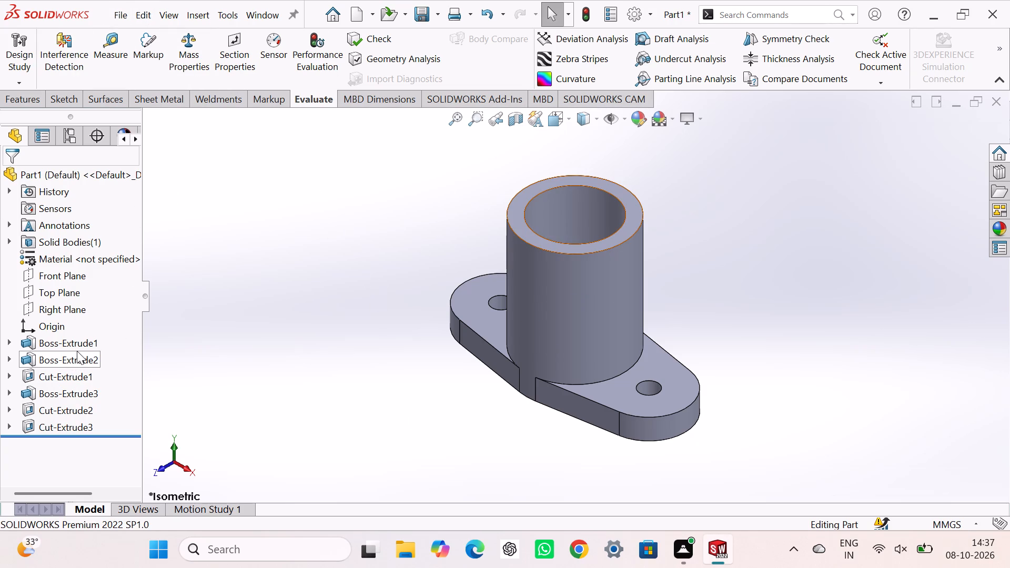
double_click(279, 281)
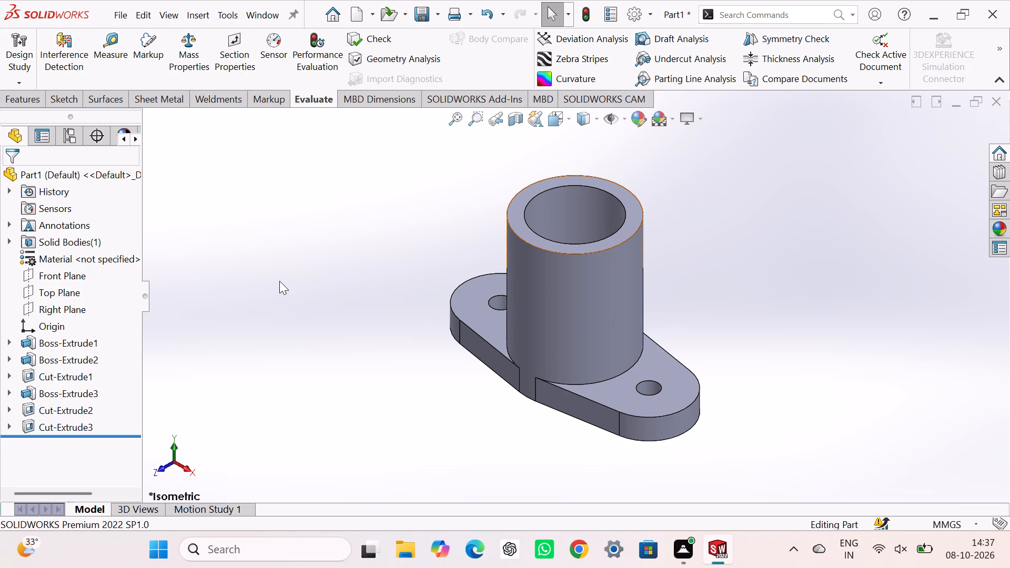
Edit the 45 mm cut in the central boss and set its blind depth to 12 mm.
click(82, 426)
click(105, 389)
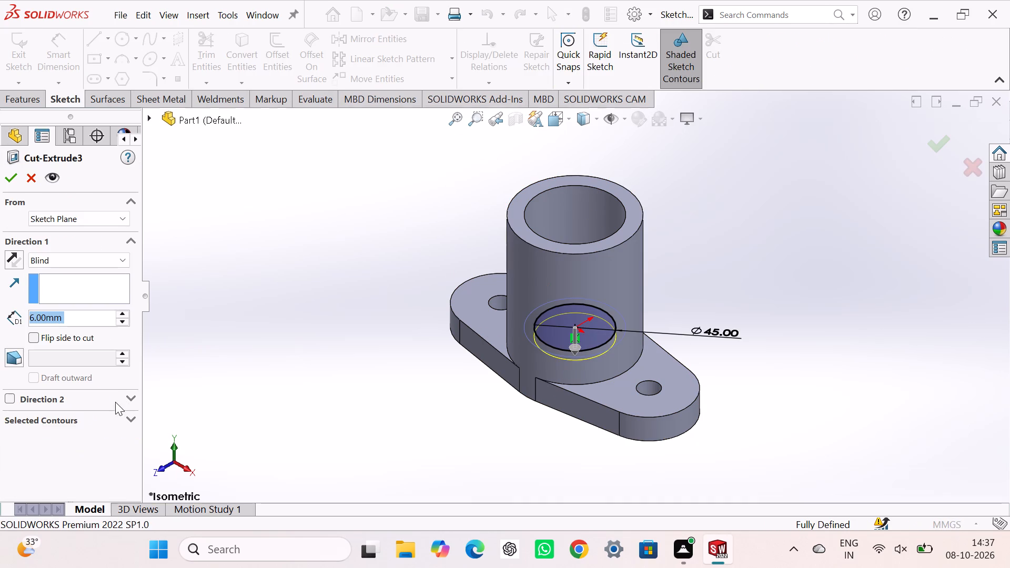
text(12)
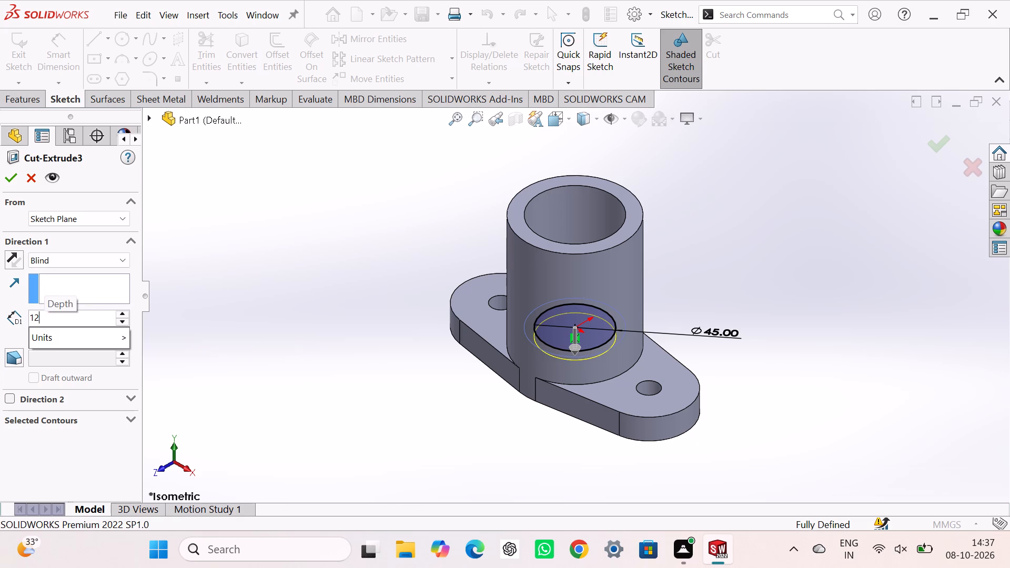
key(Return)
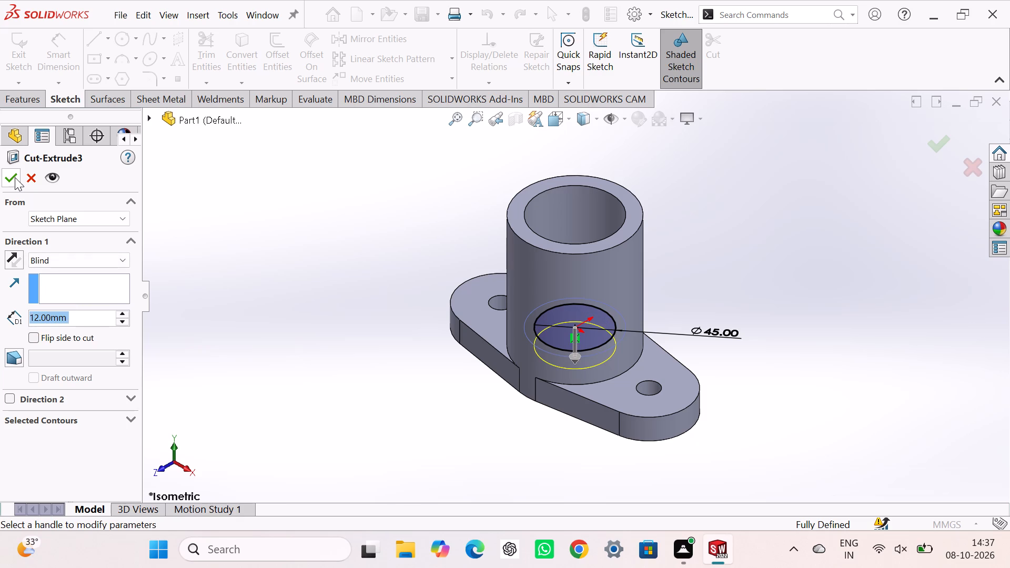
click(11, 177)
click(362, 334)
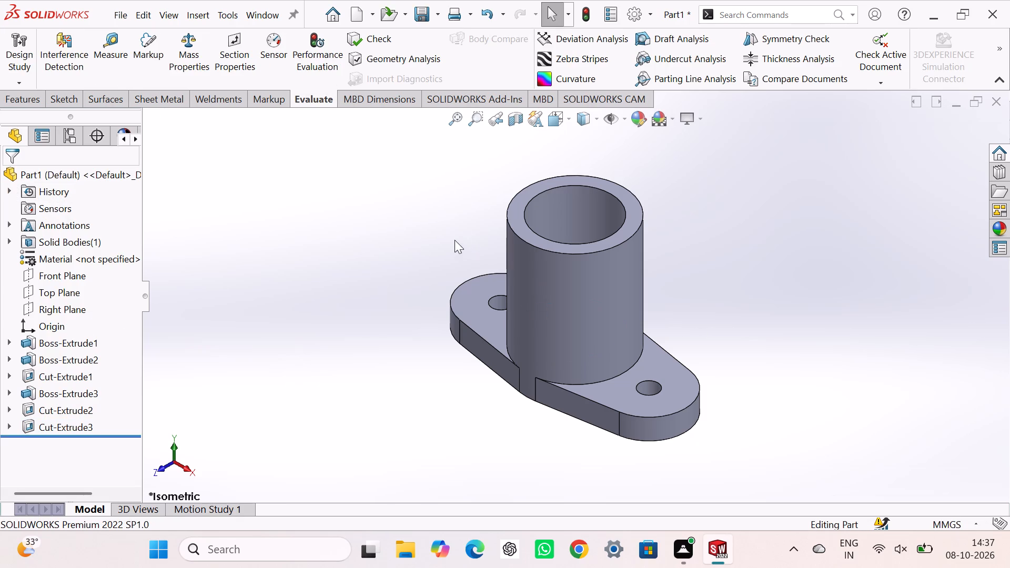
Examine the stepped bores in isometric and front views with hidden lines visible.
click(28, 95)
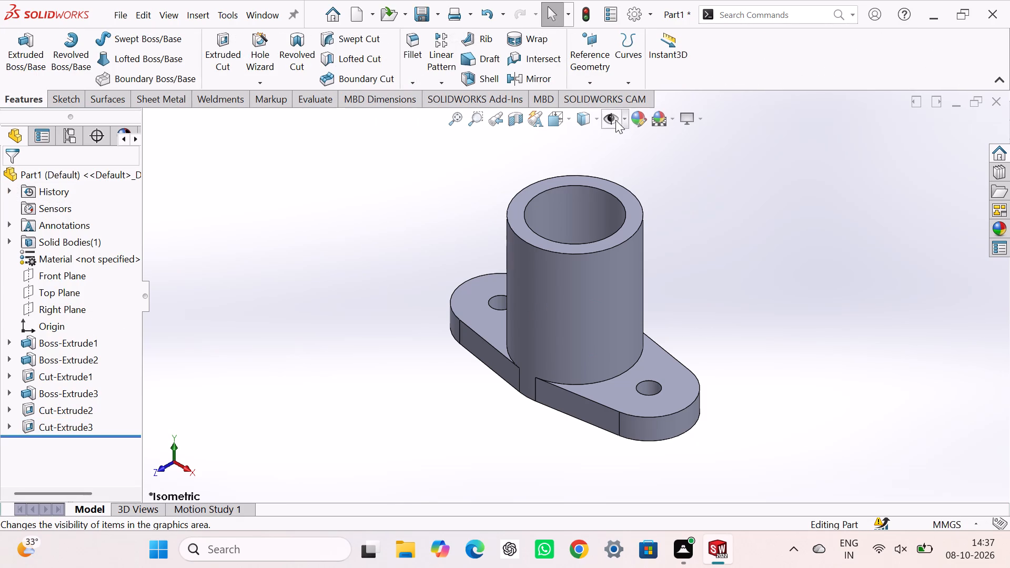
click(597, 120)
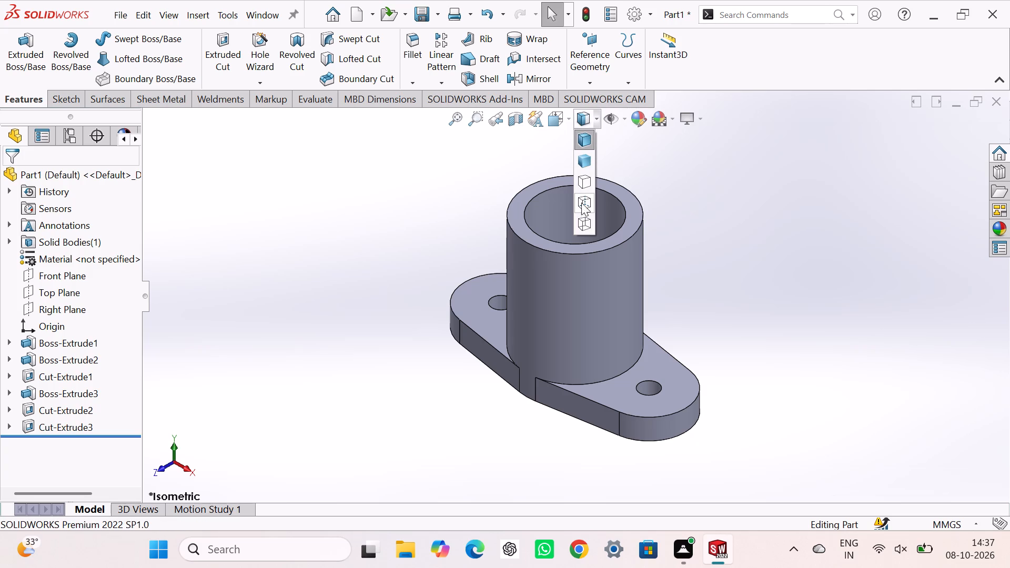
click(585, 201)
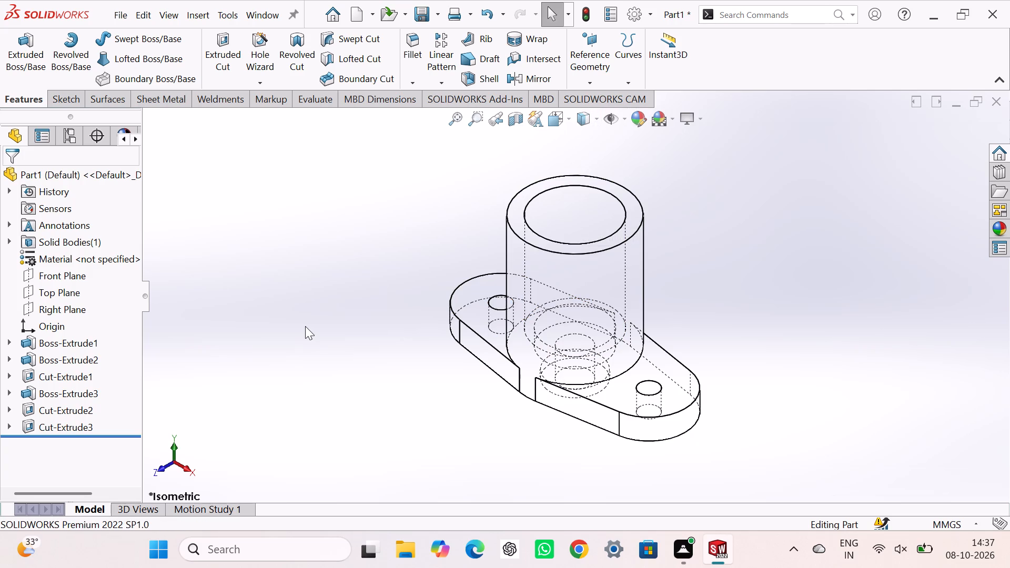
key(ctrl+7)
key(ctrl+1)
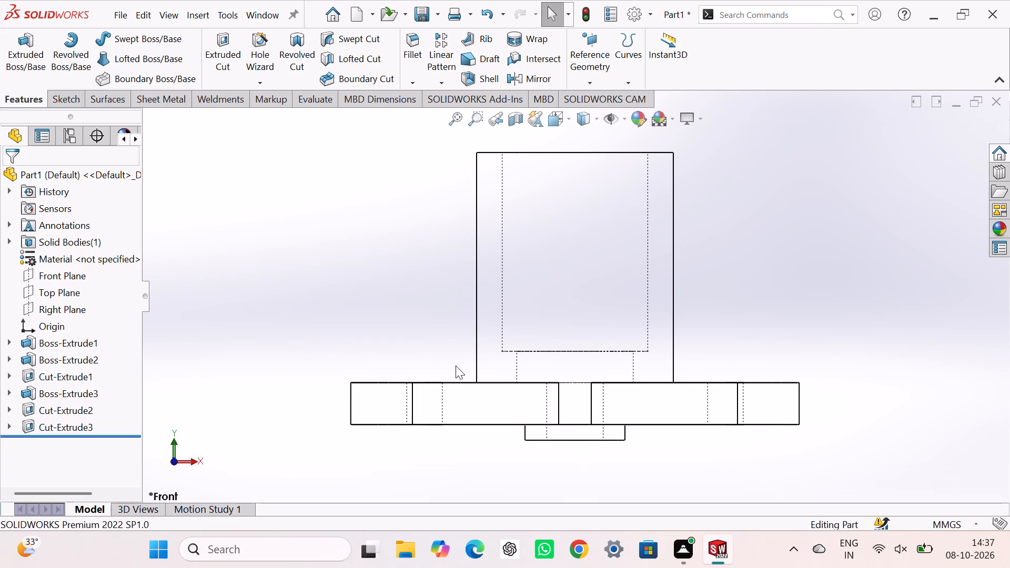
scroll(625, 429, up, 1)
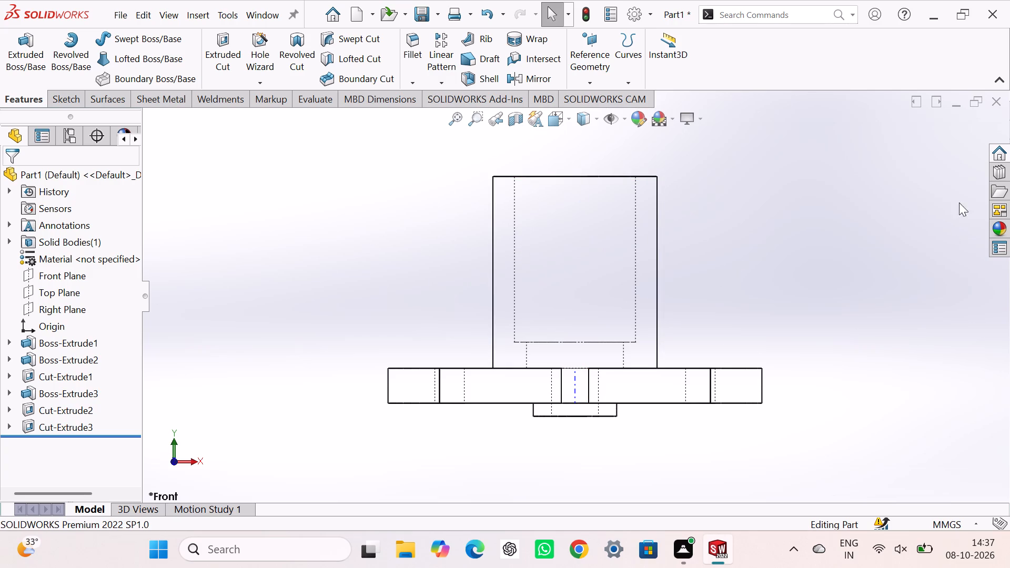
Restore the isometric view and the shaded-with-edges display of the part.
key(ctrl+7)
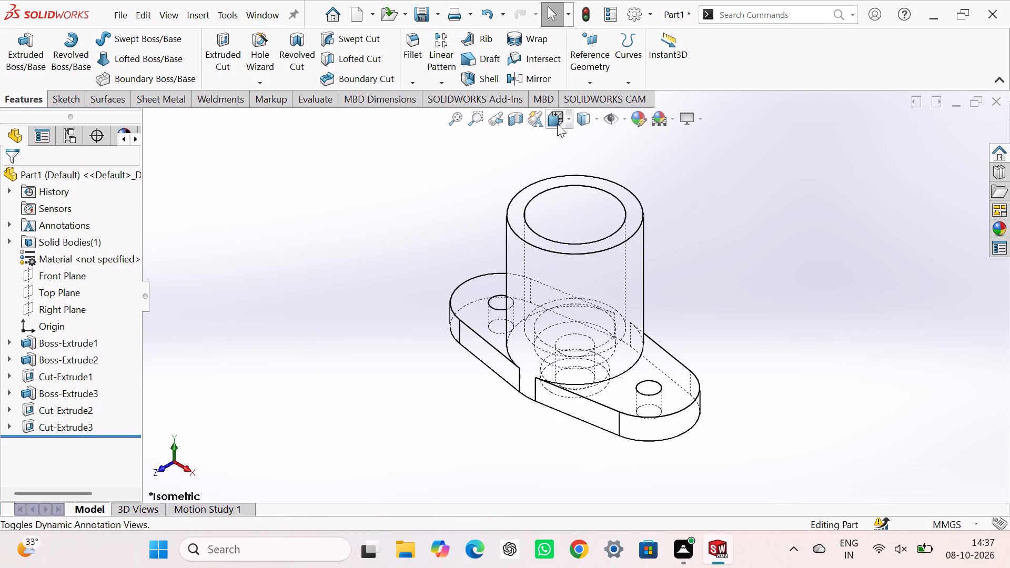
click(595, 117)
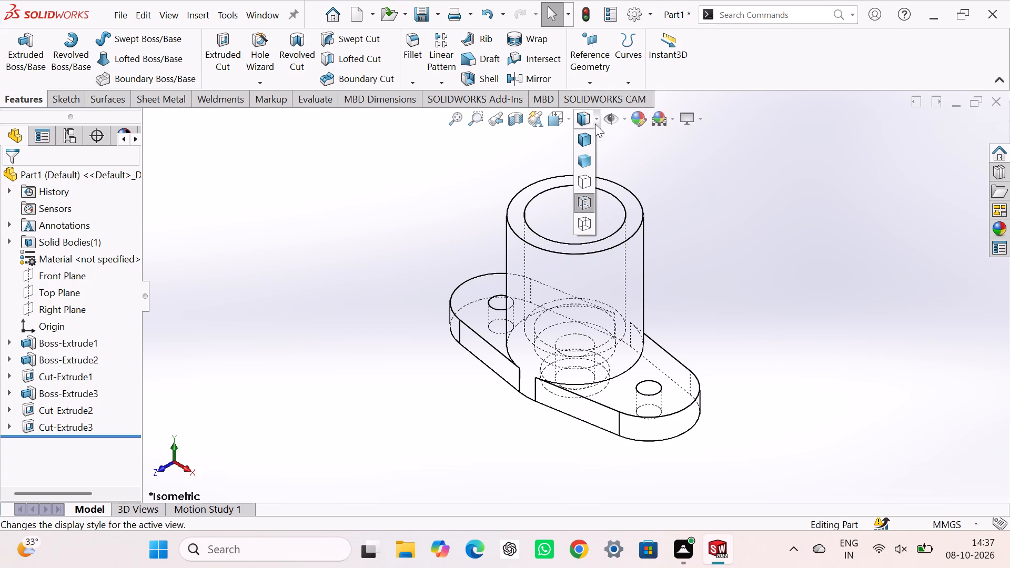
click(585, 147)
click(425, 156)
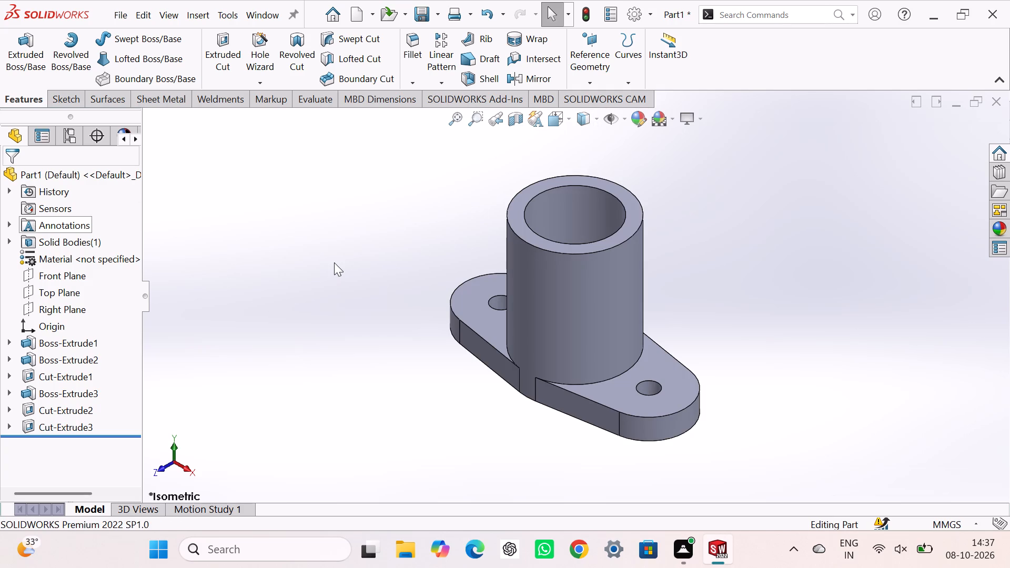
key(ctrl+7)
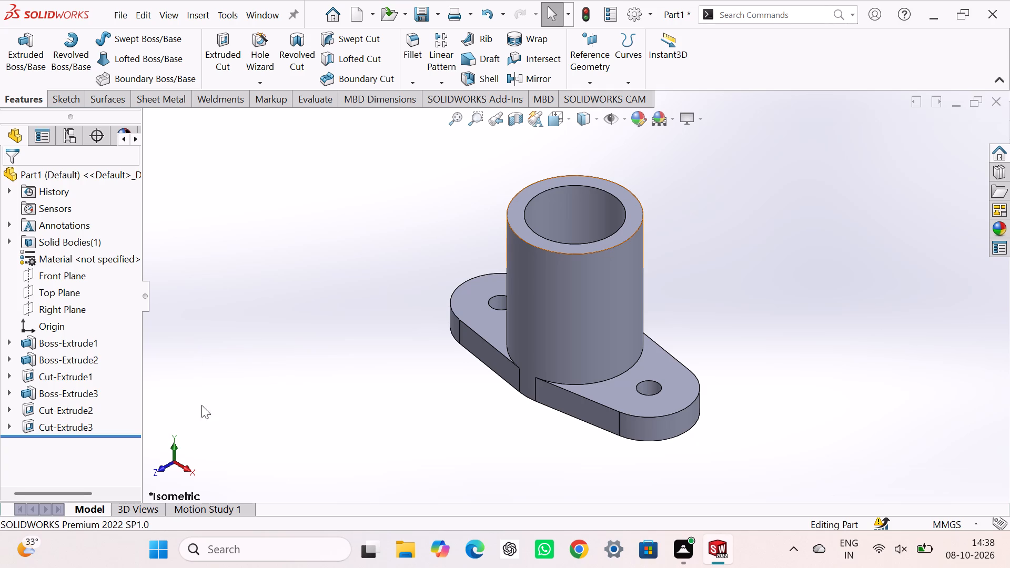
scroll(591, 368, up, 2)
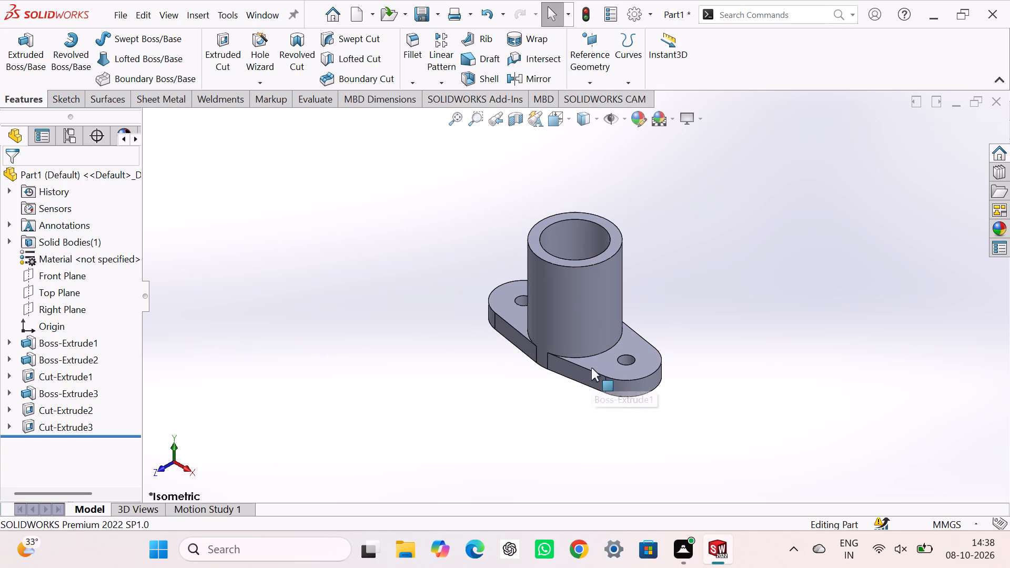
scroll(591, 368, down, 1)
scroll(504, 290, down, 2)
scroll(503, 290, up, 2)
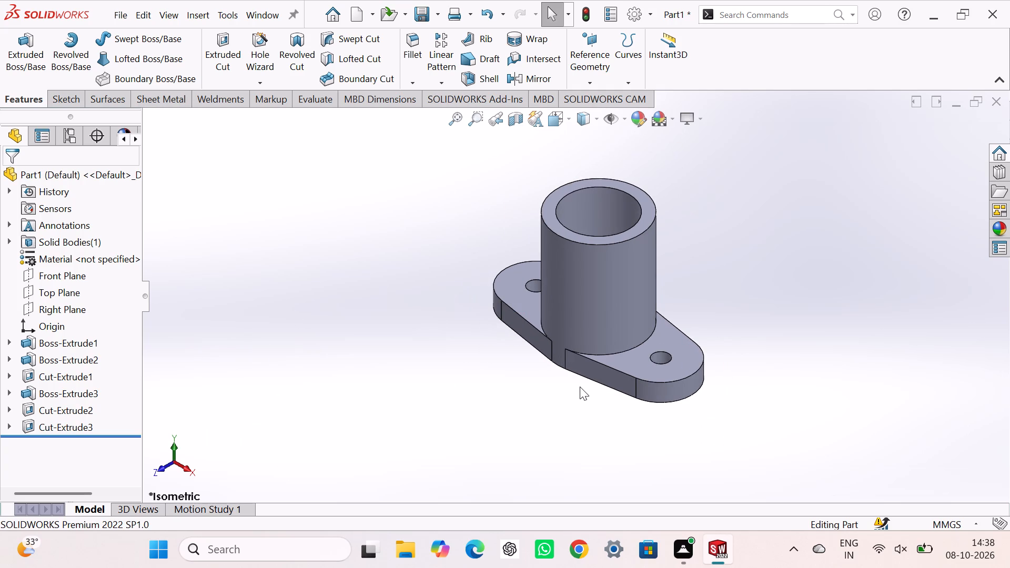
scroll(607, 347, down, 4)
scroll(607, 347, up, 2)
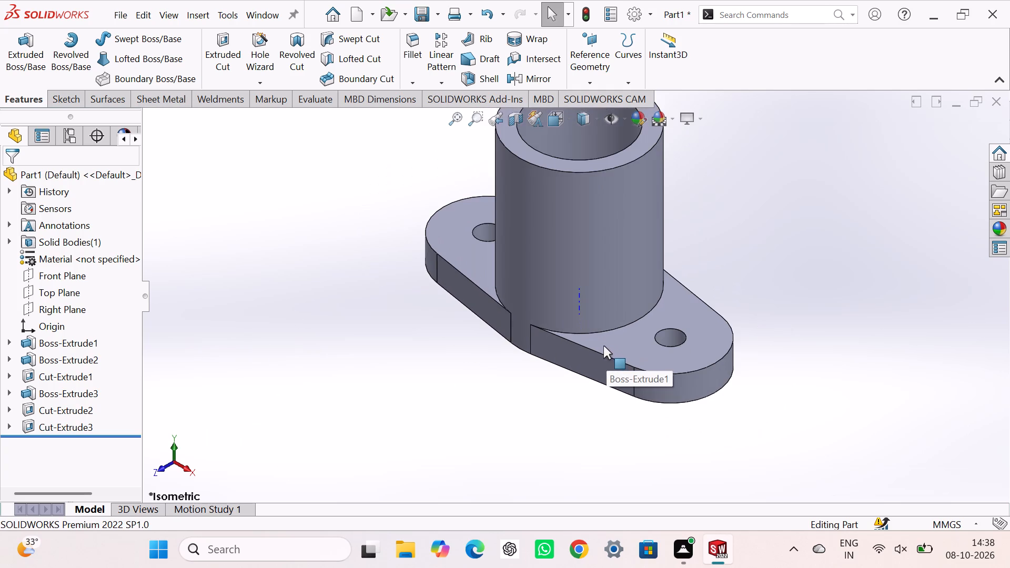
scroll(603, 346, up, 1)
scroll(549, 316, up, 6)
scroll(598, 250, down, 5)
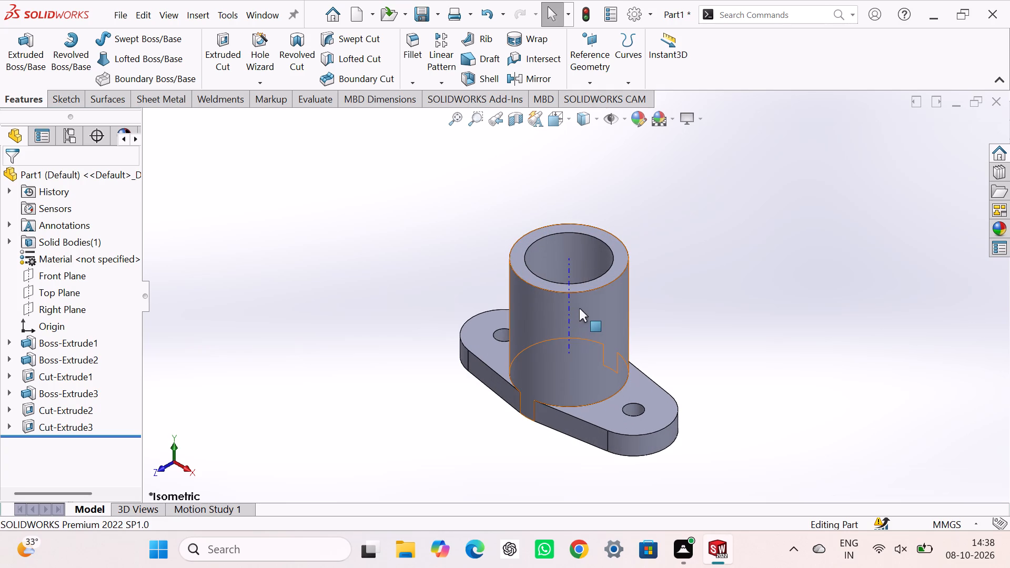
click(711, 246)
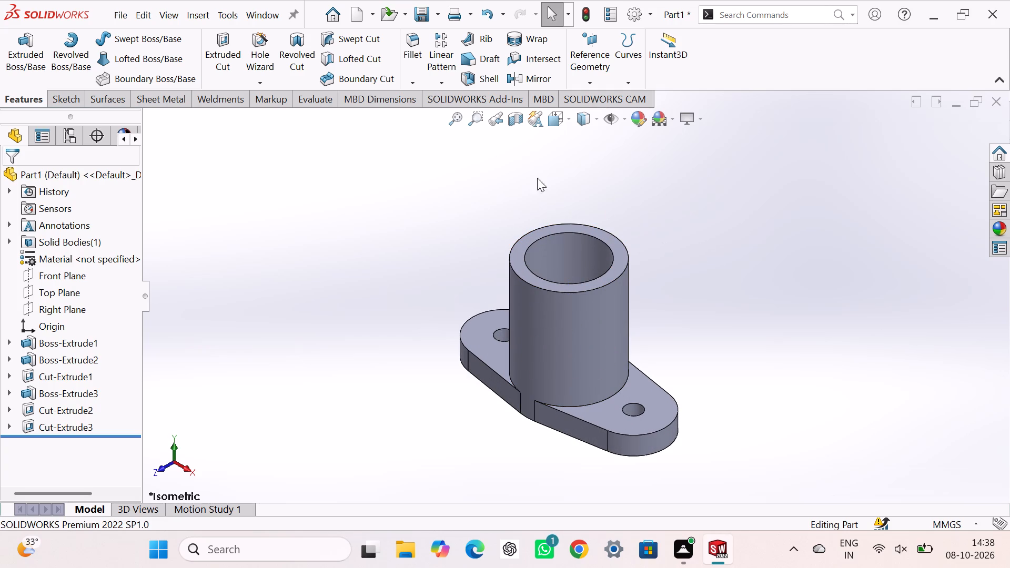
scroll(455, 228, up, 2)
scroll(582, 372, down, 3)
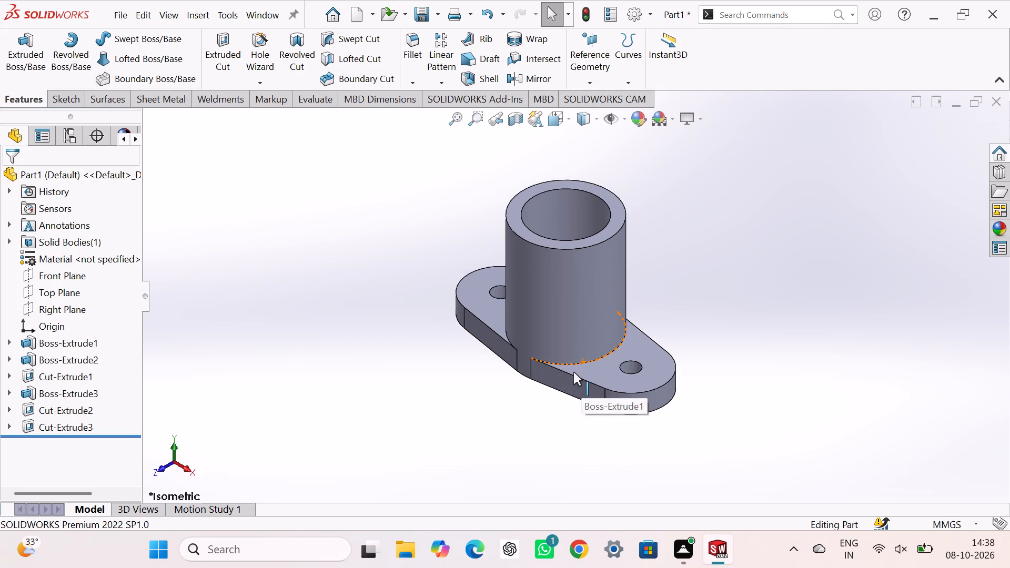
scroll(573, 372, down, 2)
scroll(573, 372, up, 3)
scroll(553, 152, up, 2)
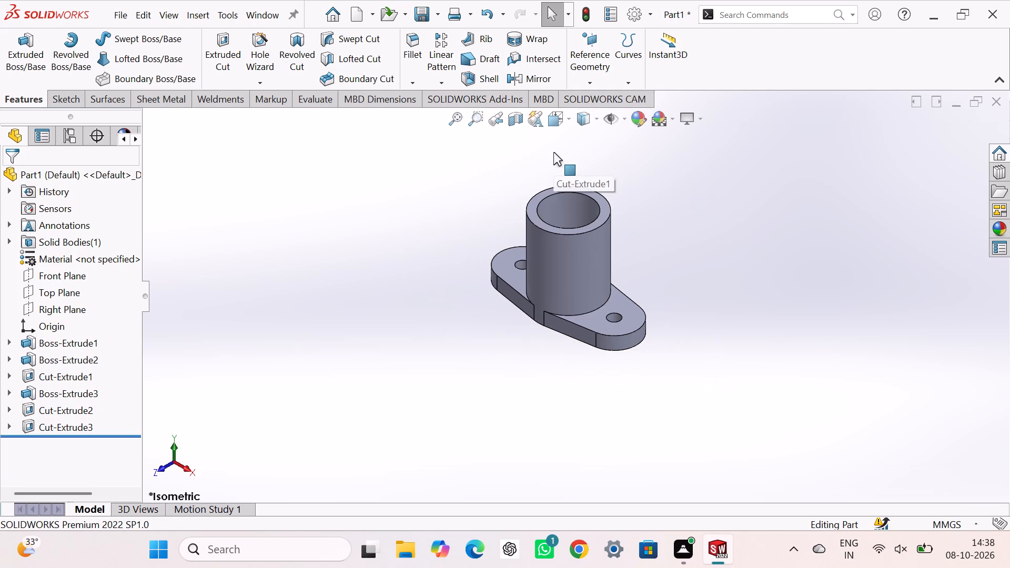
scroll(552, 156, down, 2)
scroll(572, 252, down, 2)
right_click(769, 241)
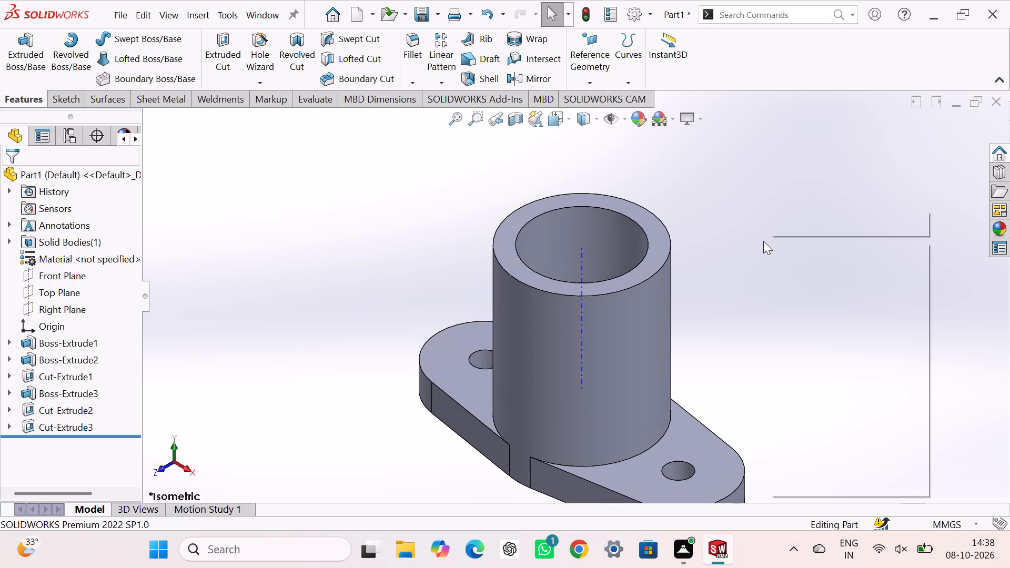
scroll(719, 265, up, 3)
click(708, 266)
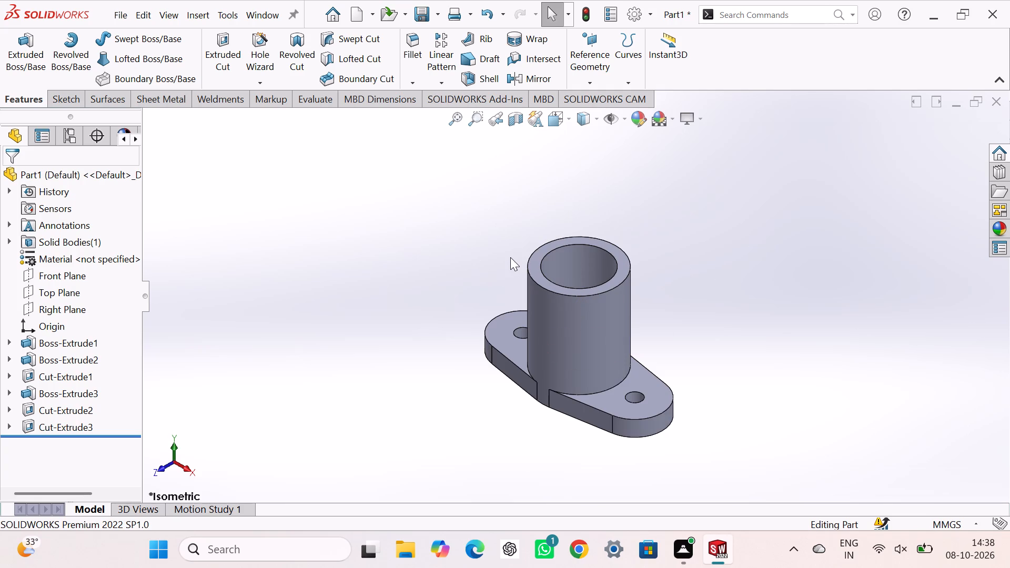
Save the part in the Solidworks folder under the file name base.
key(ctrl+s)
text(base)
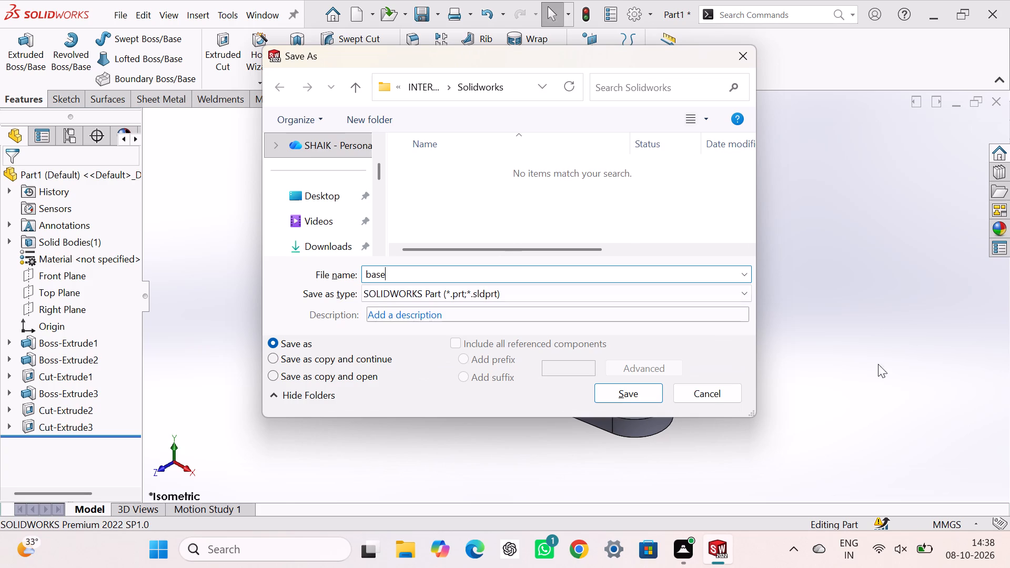
click(627, 394)
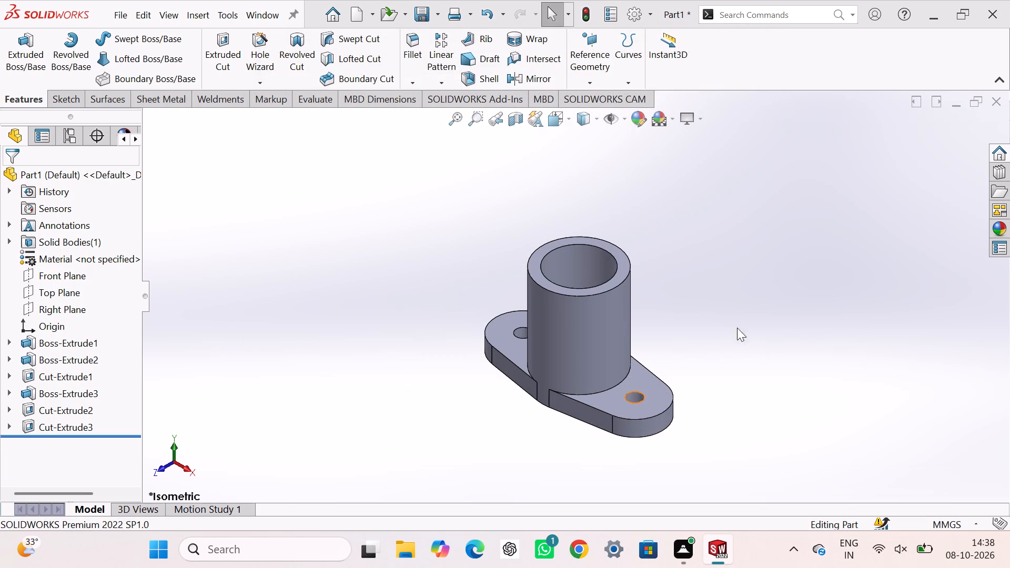
click(750, 312)
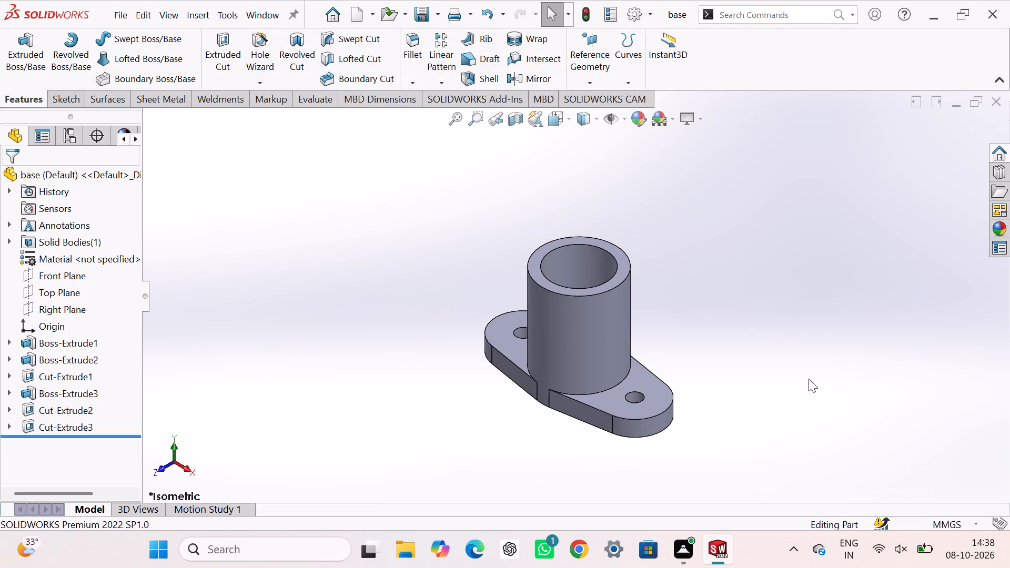
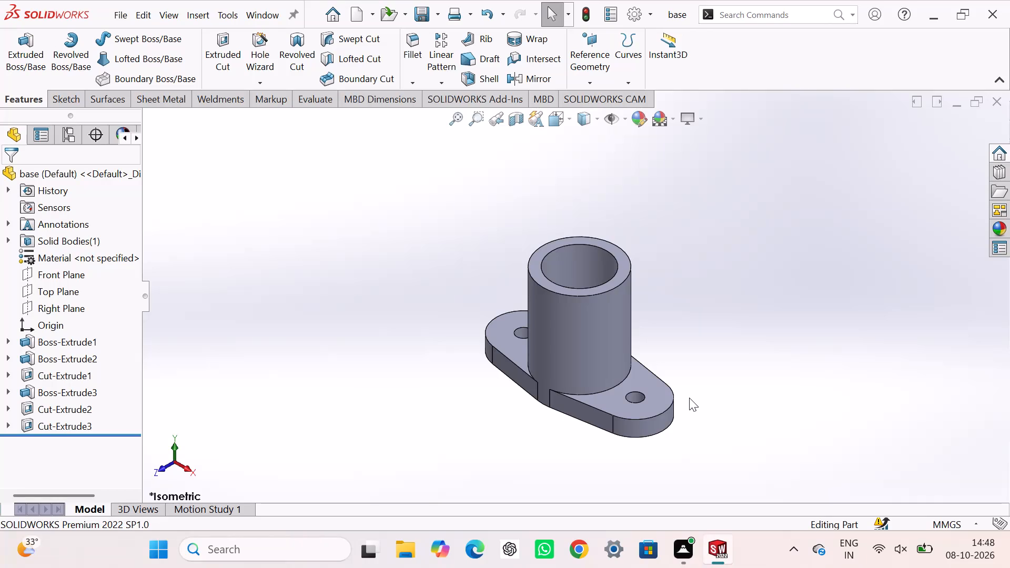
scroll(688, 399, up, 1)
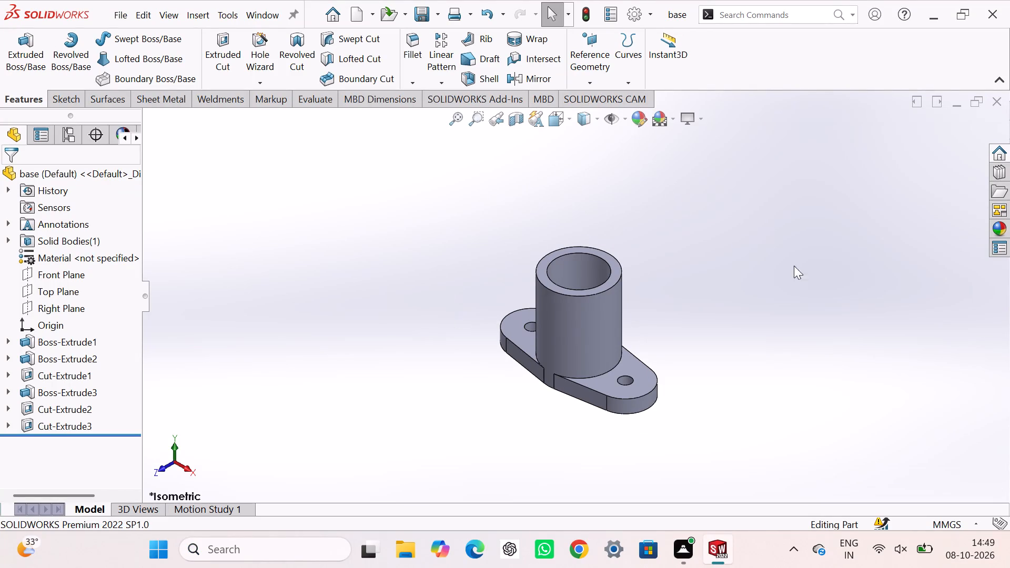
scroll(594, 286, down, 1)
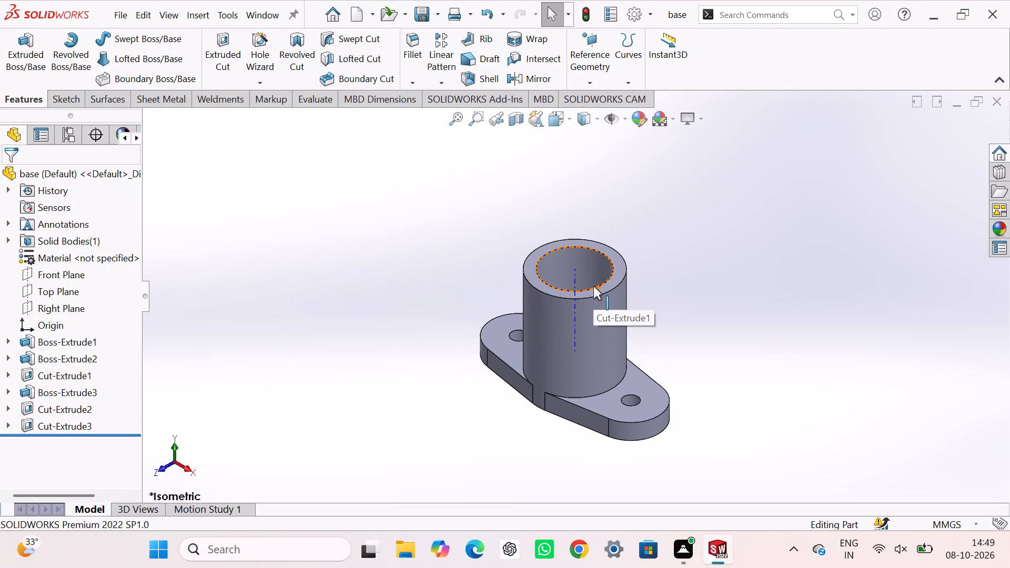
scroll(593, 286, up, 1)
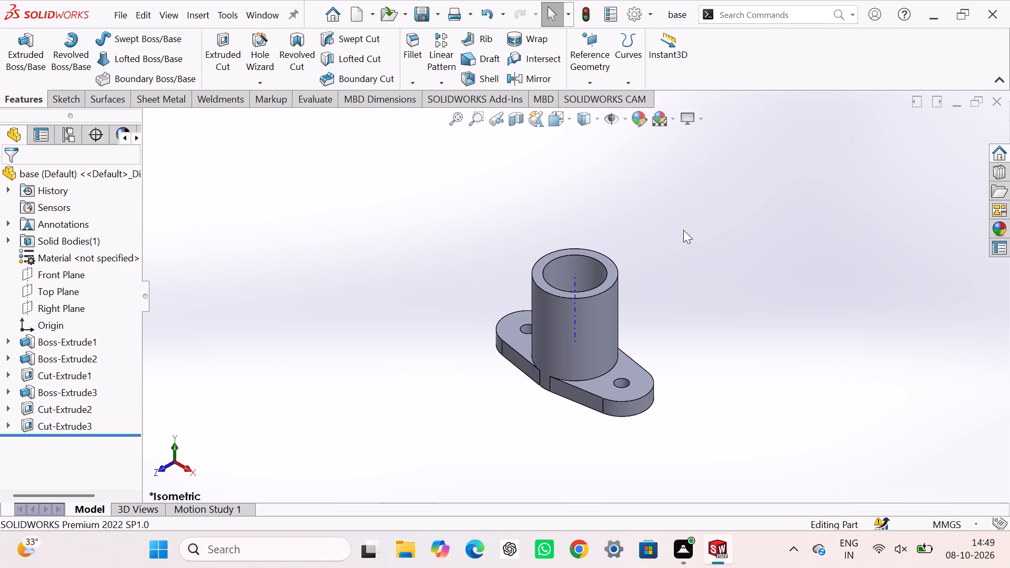
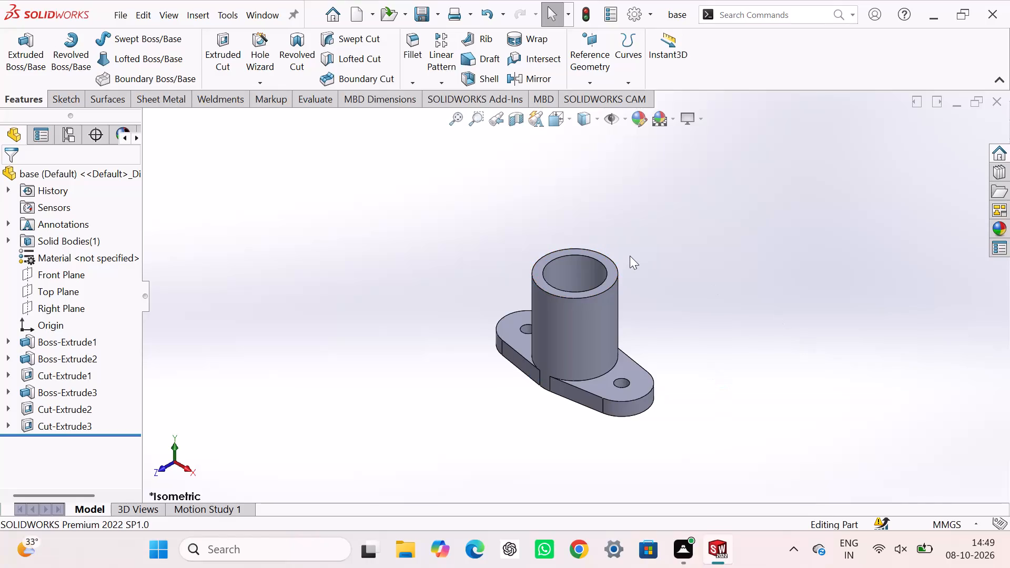
Save the finished base part under its existing name.
key(ctrl+s)
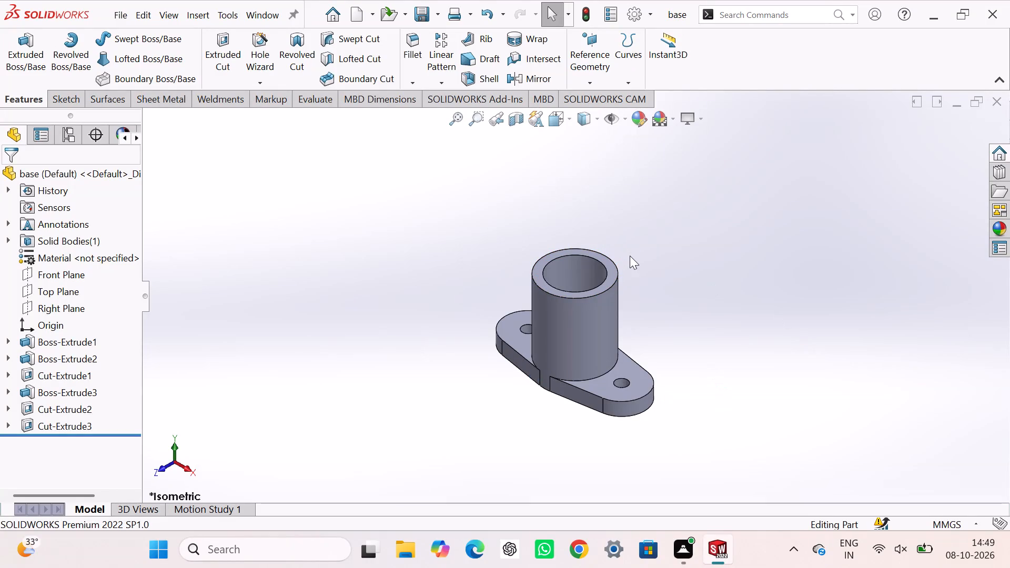
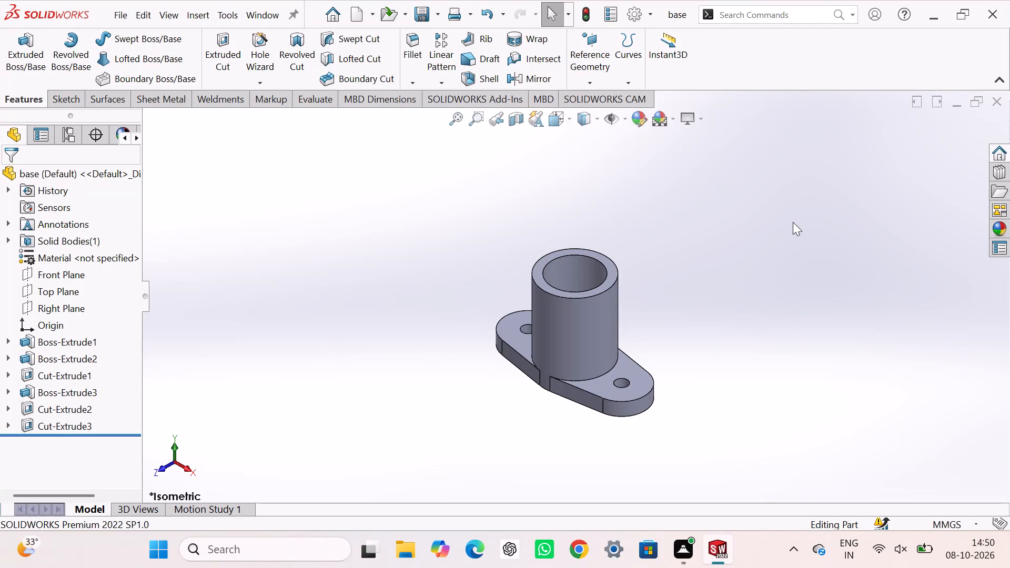
Save the base part.
key(ctrl+s)
Create a new part document.
key(ctrl+n)
key(p)
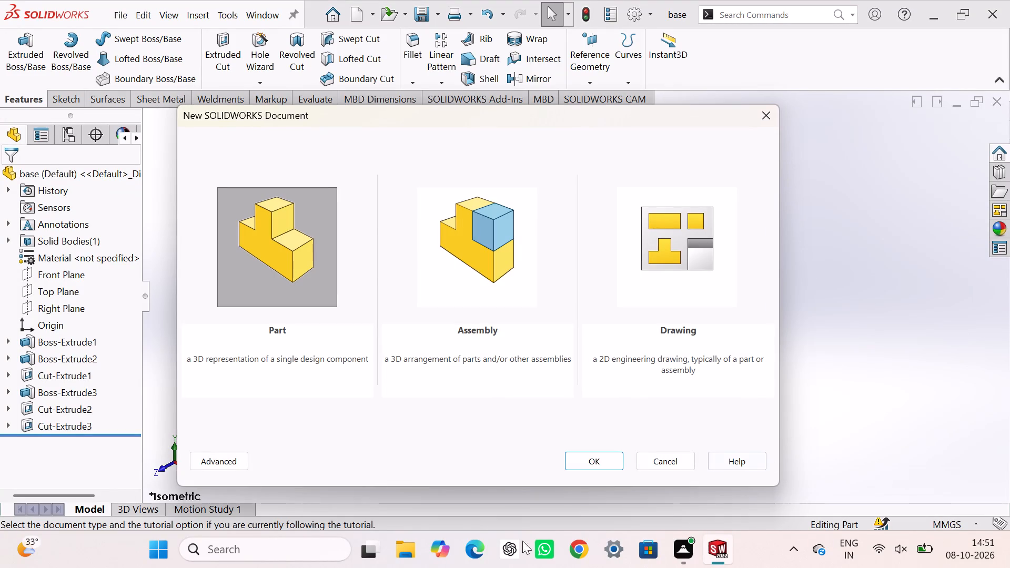
click(587, 459)
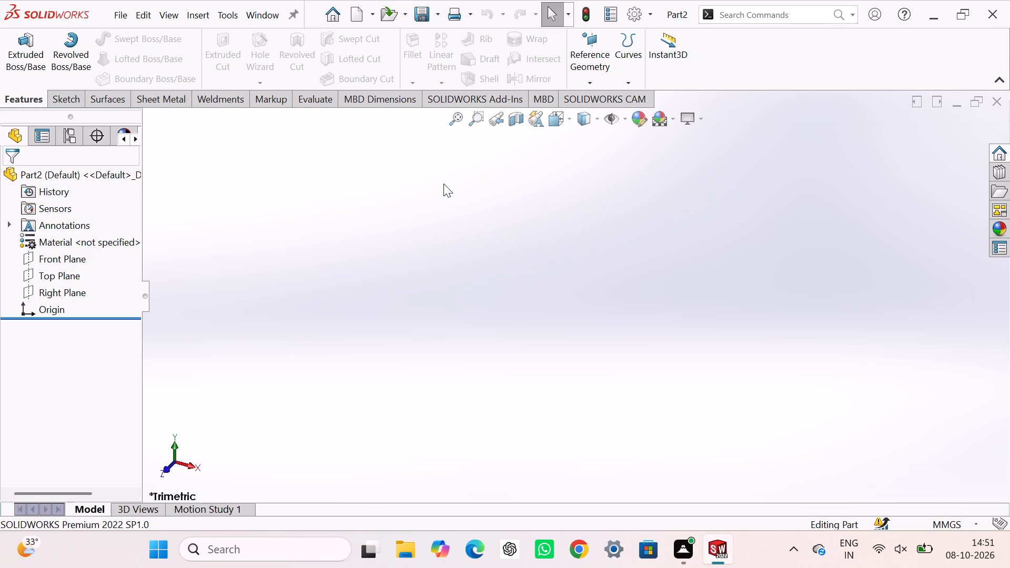
Sketch a six-sided polygon about 87 mm across flats, centred on the origin on the Top Plane, with one side made vertical.
click(66, 273)
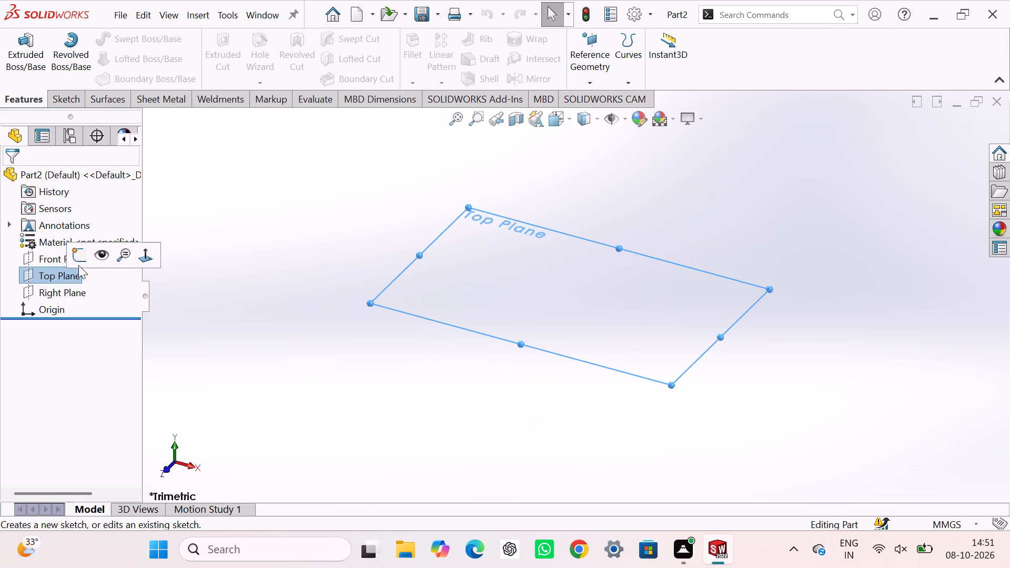
click(79, 251)
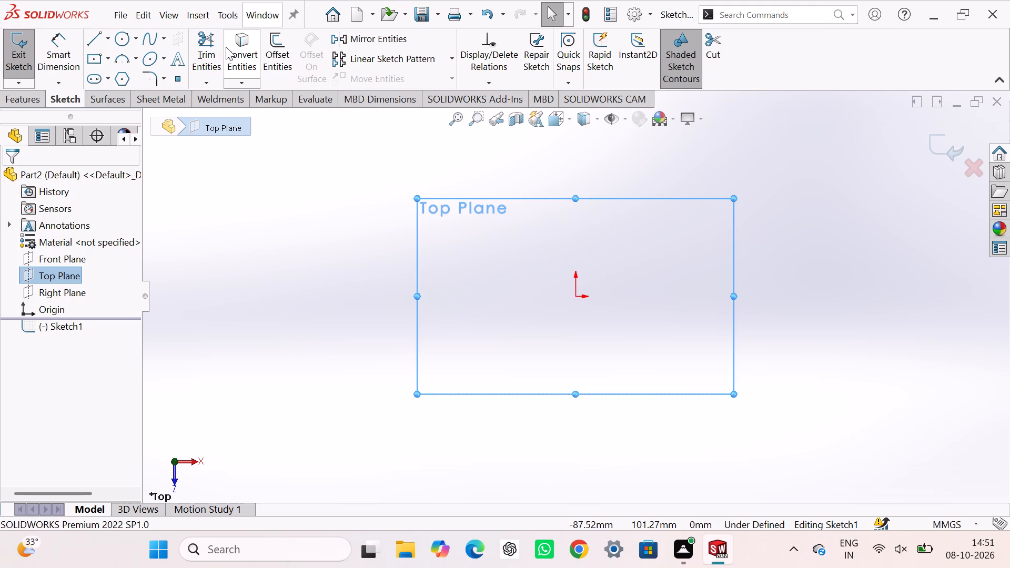
click(126, 79)
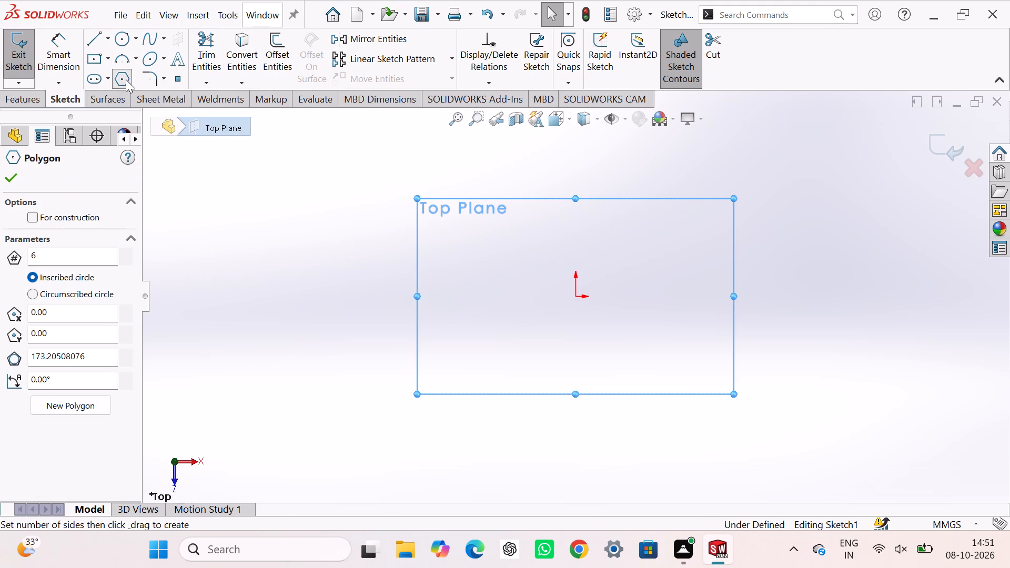
click(577, 298)
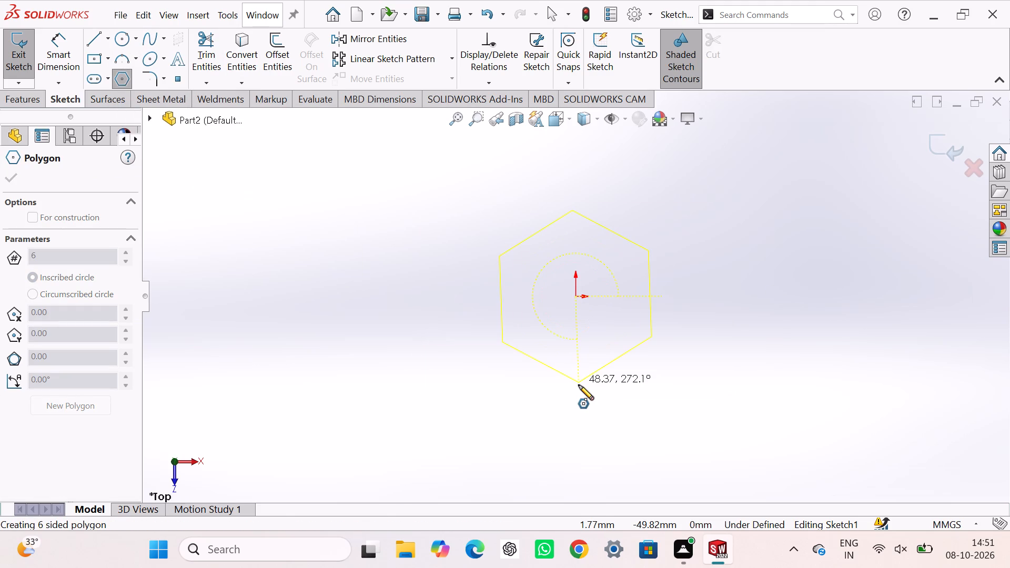
click(579, 386)
right_click(761, 330)
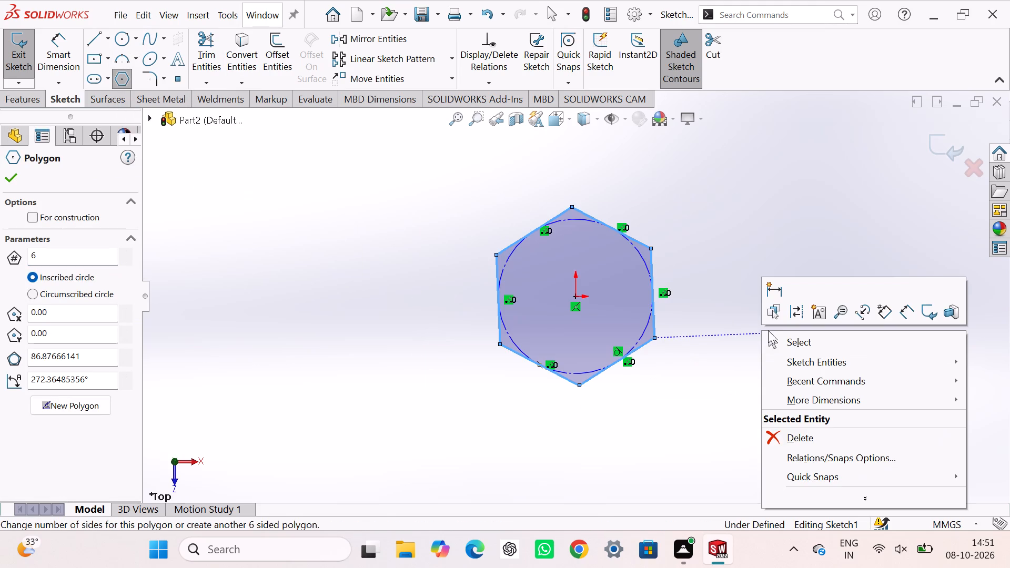
click(791, 344)
click(654, 310)
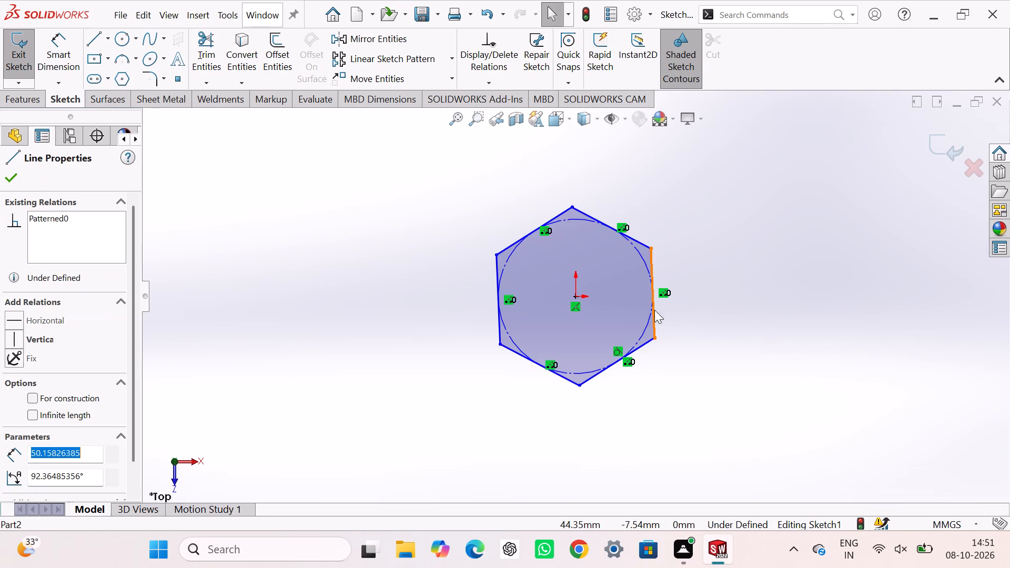
click(706, 248)
Dimension the hexagon's distance across its two vertical sides as 67 mm and exit the sketch.
right_drag(754, 339, 758, 125)
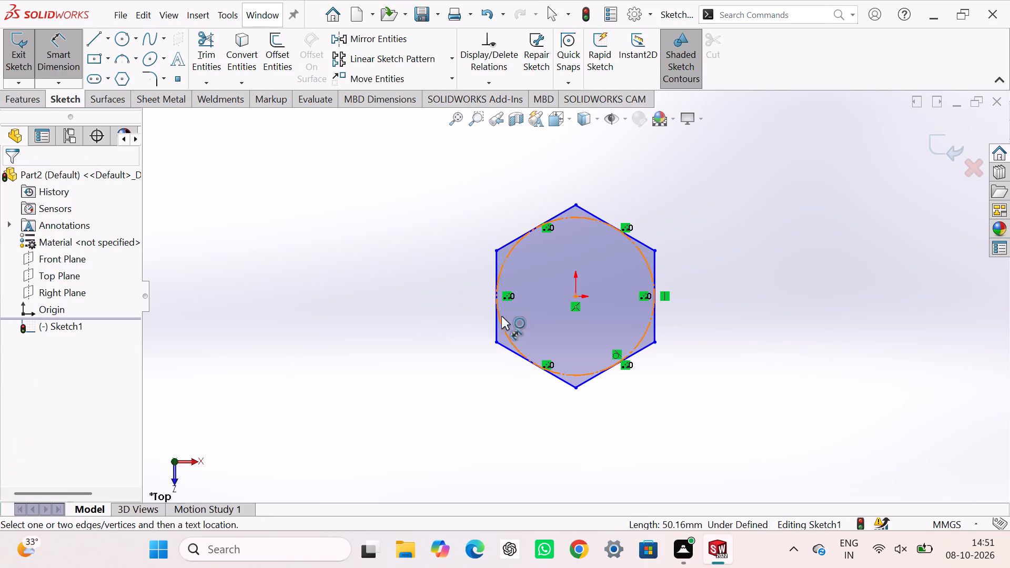
click(493, 316)
drag(654, 307, 651, 316)
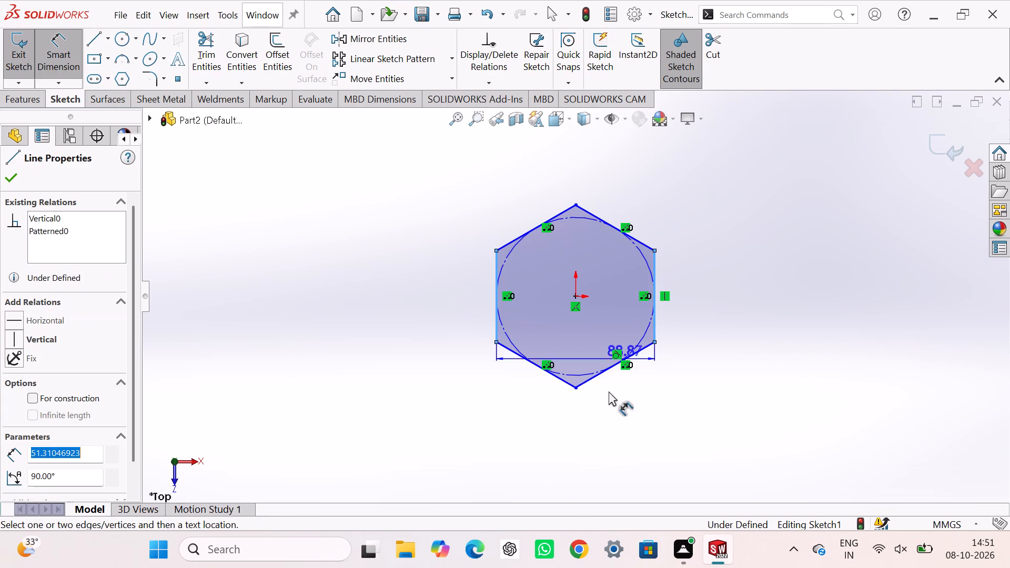
click(592, 414)
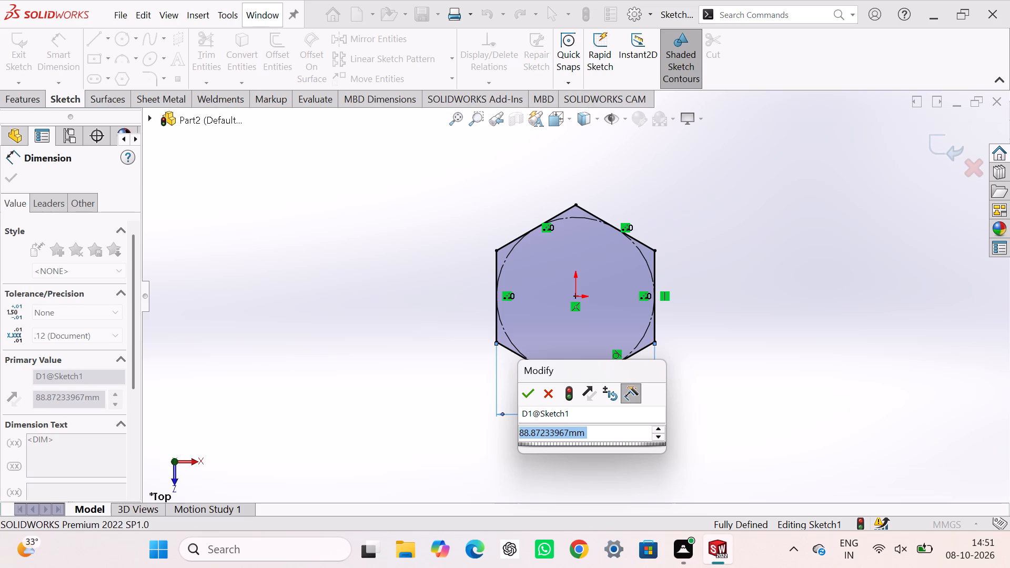
text(67)
key(Return)
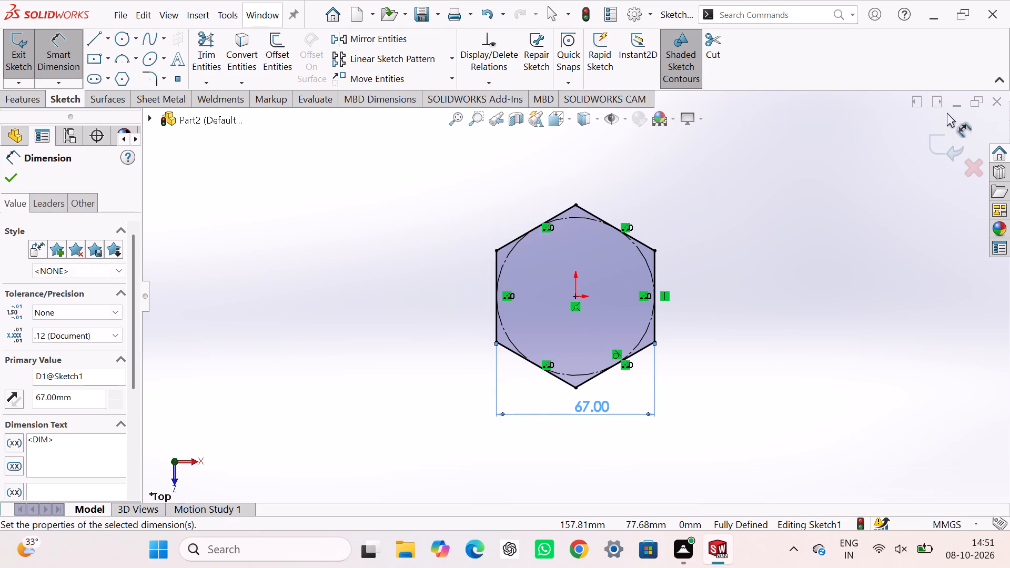
click(943, 140)
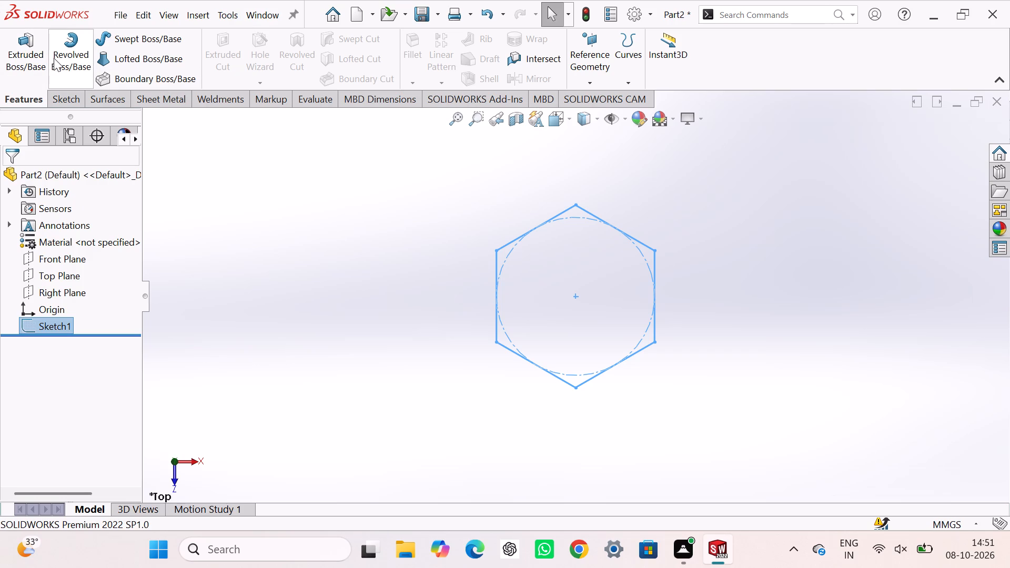
Extrude the hexagon sketch as a blind boss with a depth of 16 mm.
click(31, 49)
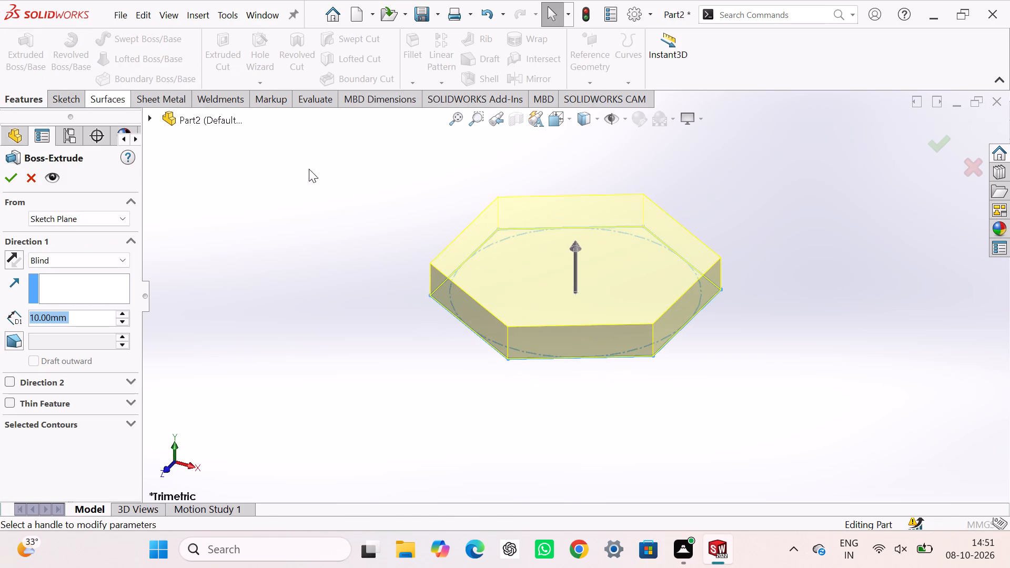
key(1)
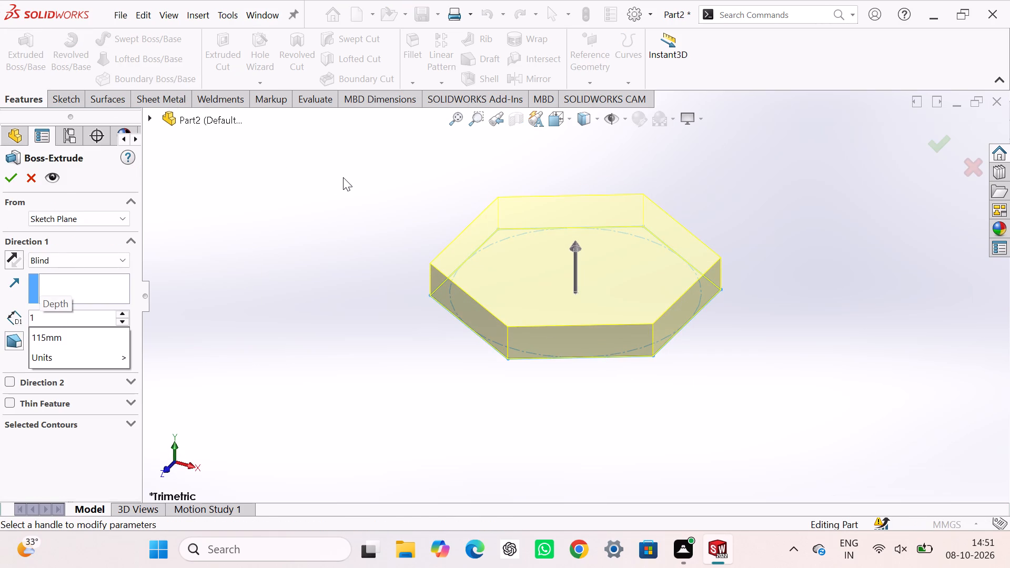
key(6)
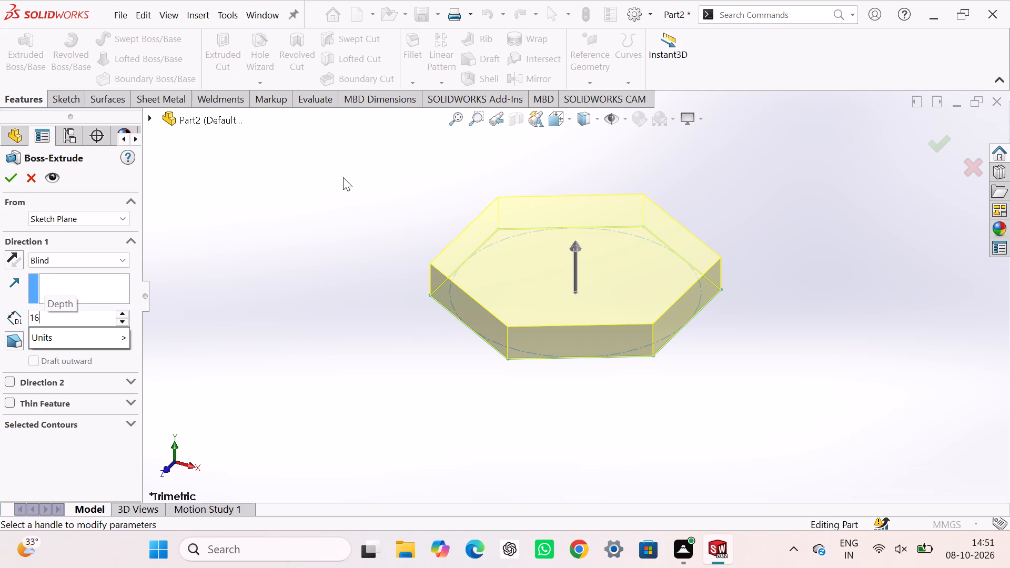
key(Return)
click(9, 182)
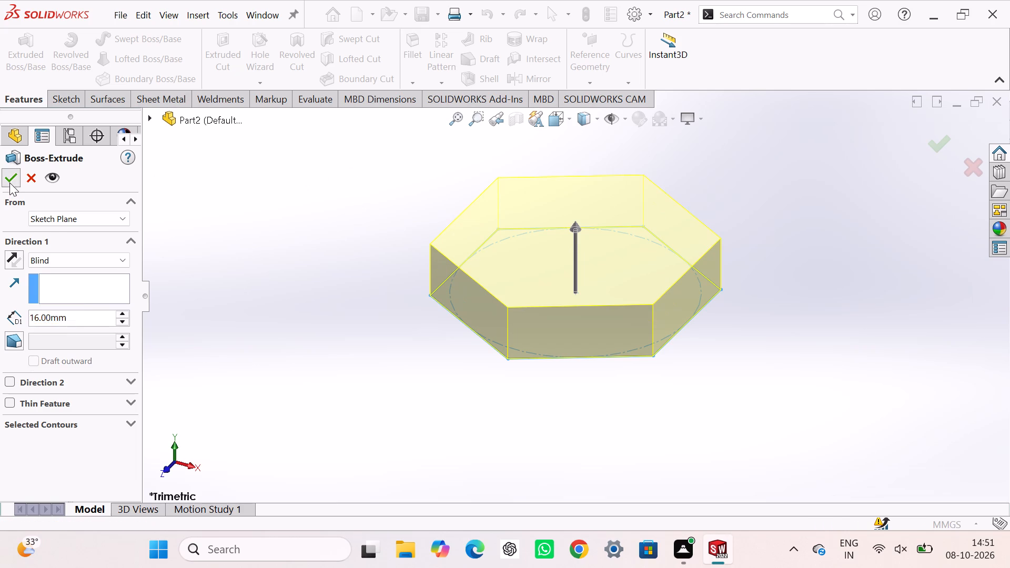
drag(403, 315, 406, 319)
Sketch a circle centred on the origin on the hexagon's underside, set its diameter to 56 mm, and exit the sketch.
middle_drag(498, 372, 494, 182)
click(531, 279)
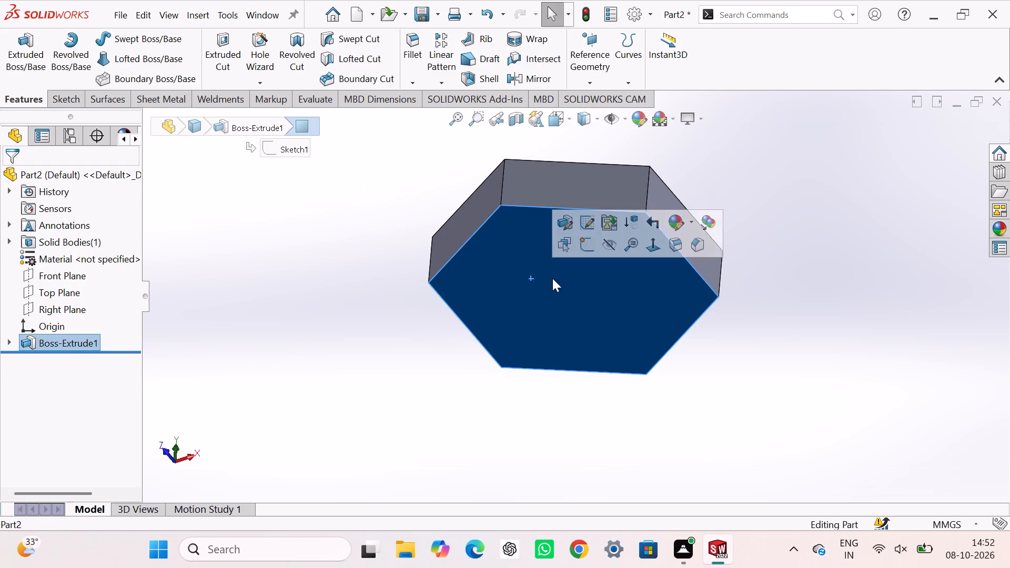
click(581, 245)
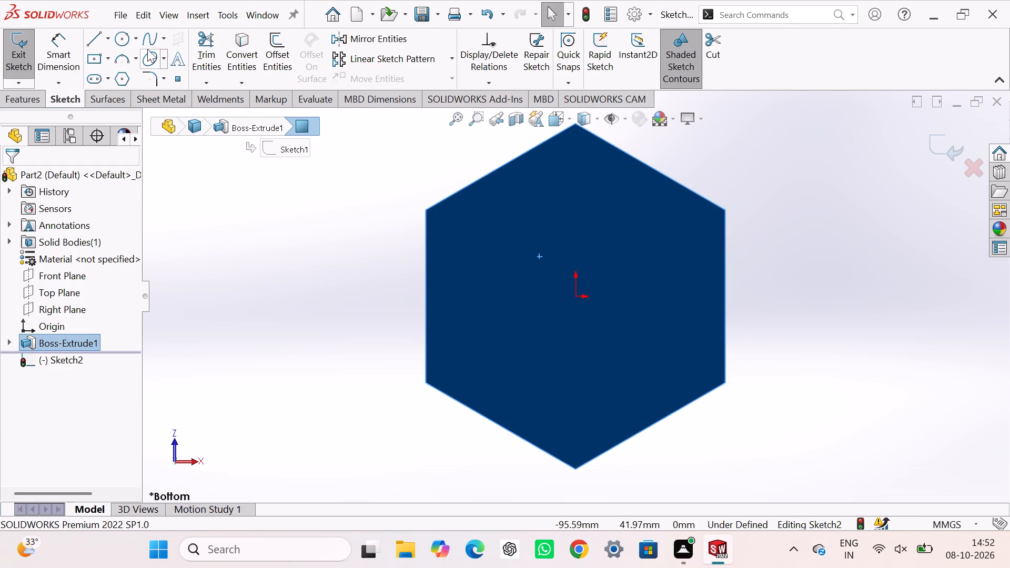
click(119, 39)
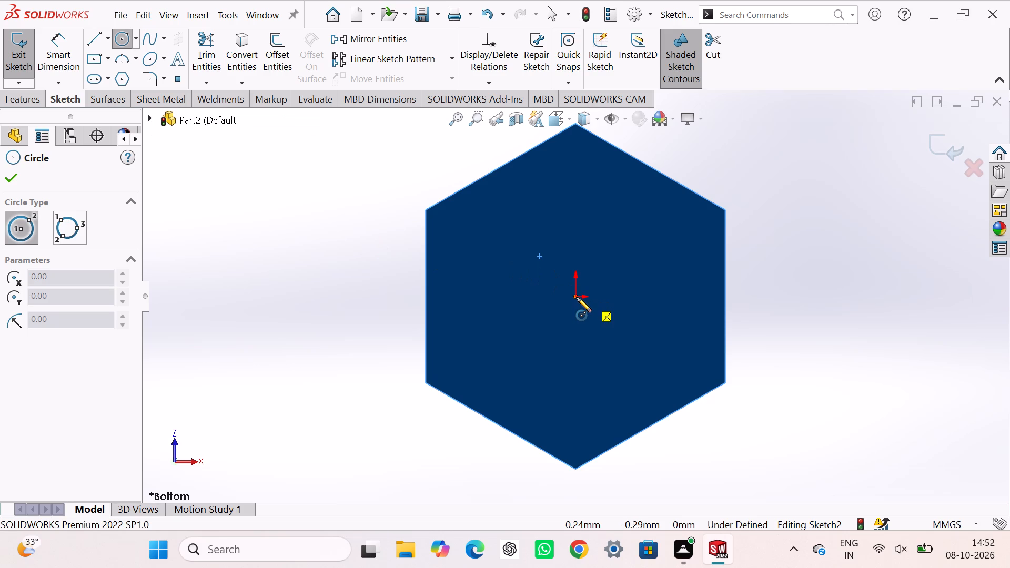
click(577, 297)
click(602, 376)
right_drag(772, 361, 772, 195)
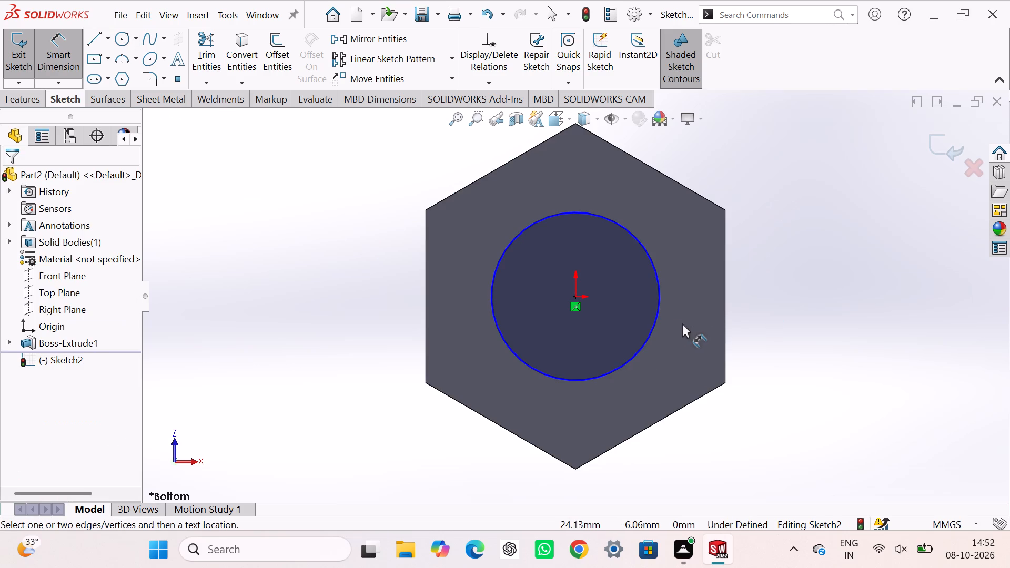
drag(661, 310, 687, 306)
click(757, 268)
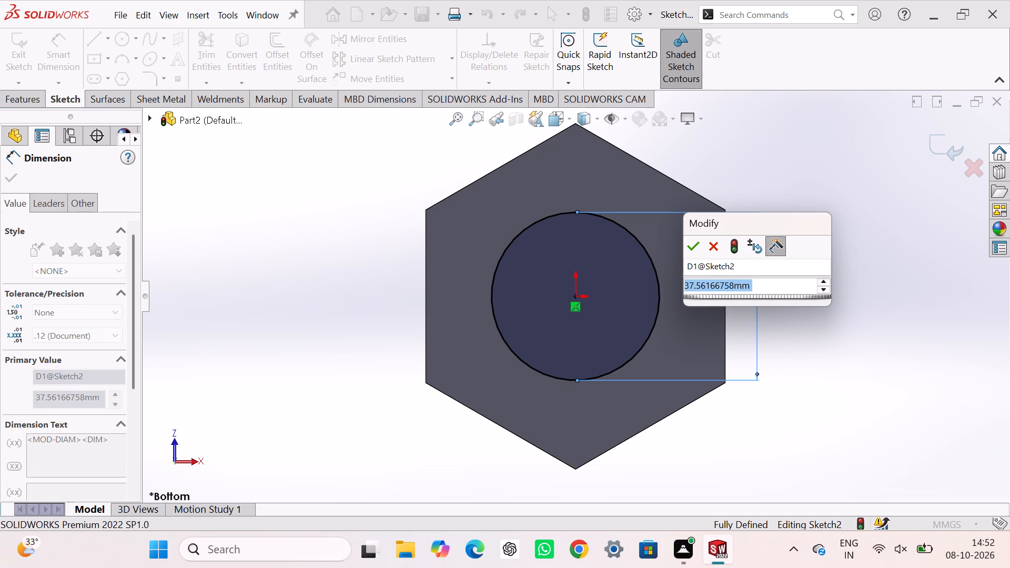
text(56)
key(Return)
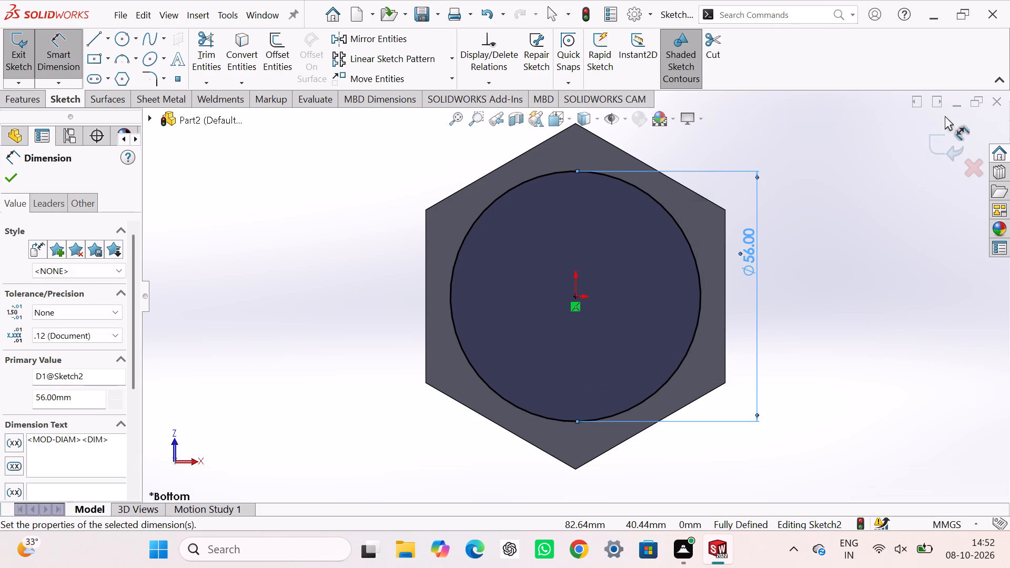
click(931, 147)
Extrude the 56 mm circle 16 mm away from the hexagon's underside as a merged boss.
middle_drag(849, 192, 815, 364)
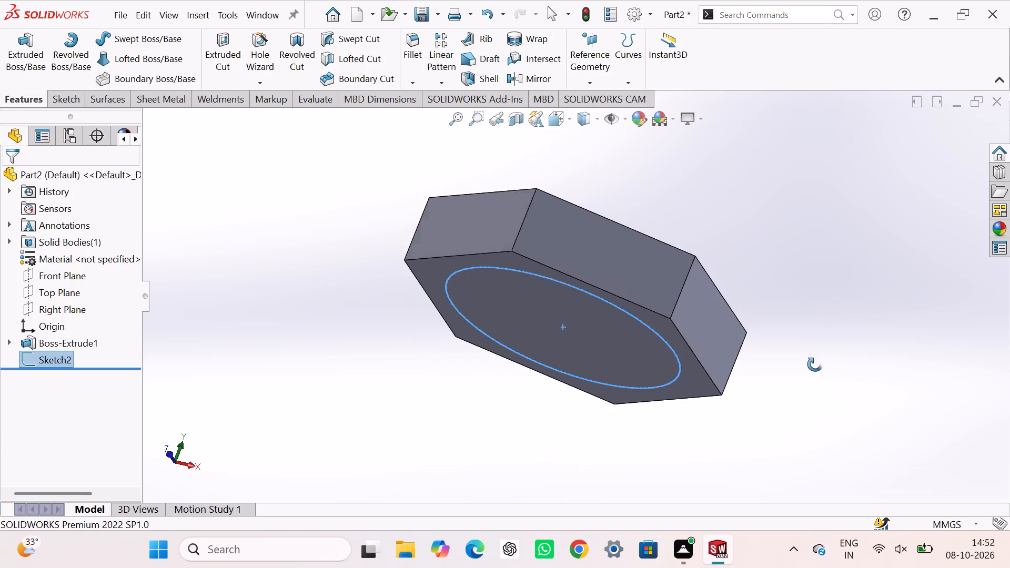
middle_drag(815, 364, 809, 364)
click(42, 54)
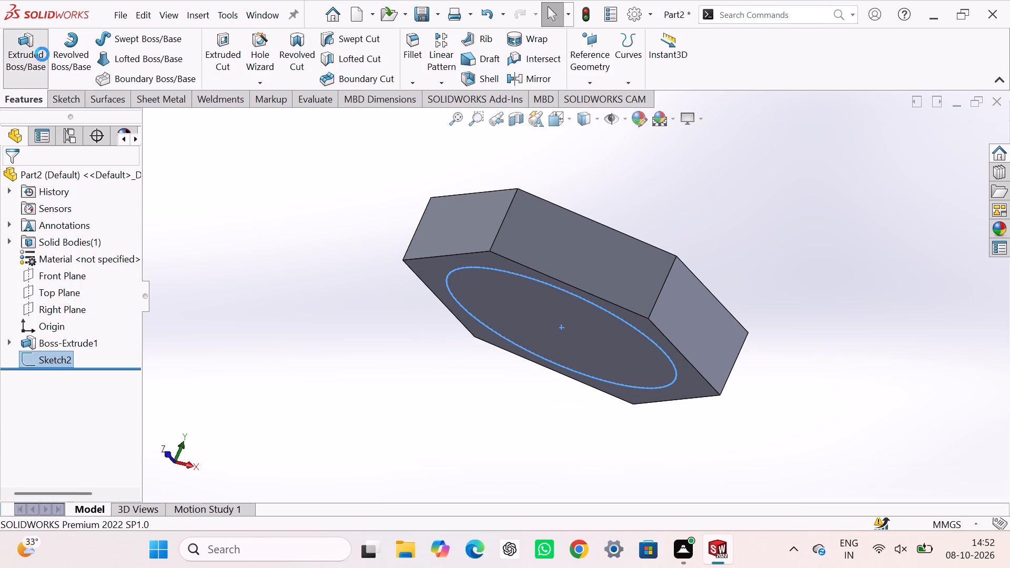
text(16)
key(Return)
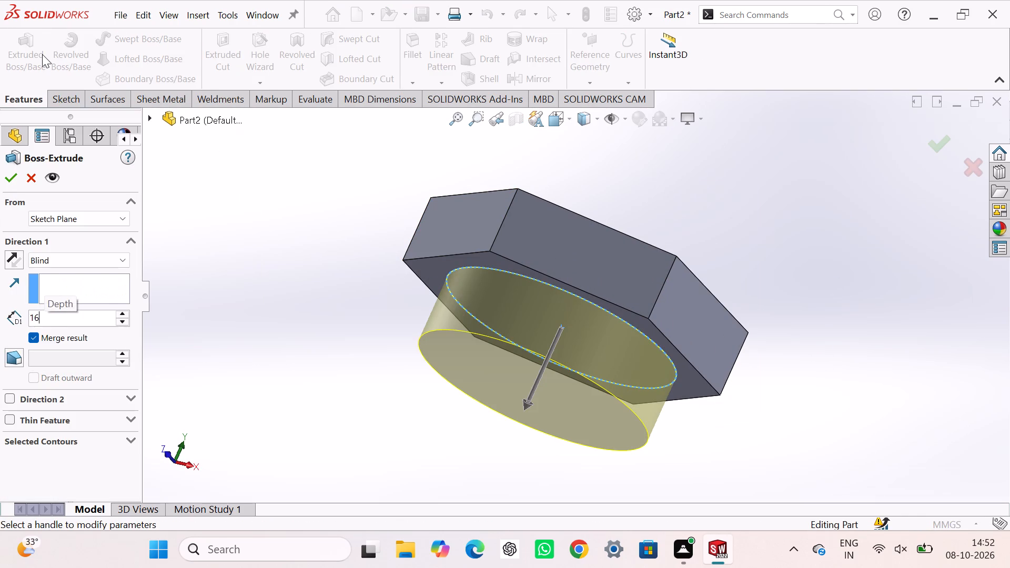
click(13, 182)
drag(221, 213, 249, 230)
Sketch a circle centred on the origin on the round boss's end face, set its diameter to 12.5 mm, and exit the sketch.
click(569, 390)
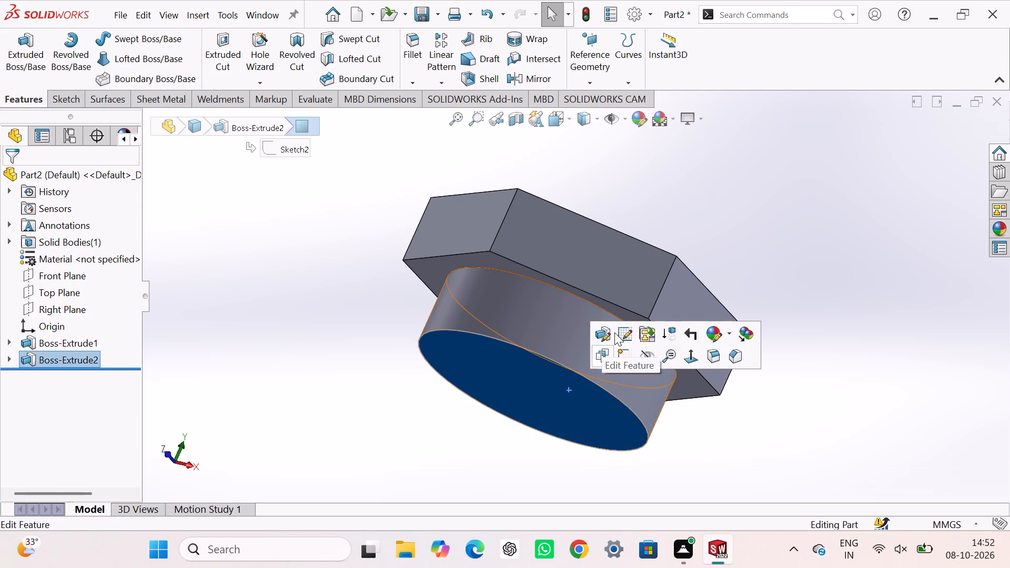
click(627, 364)
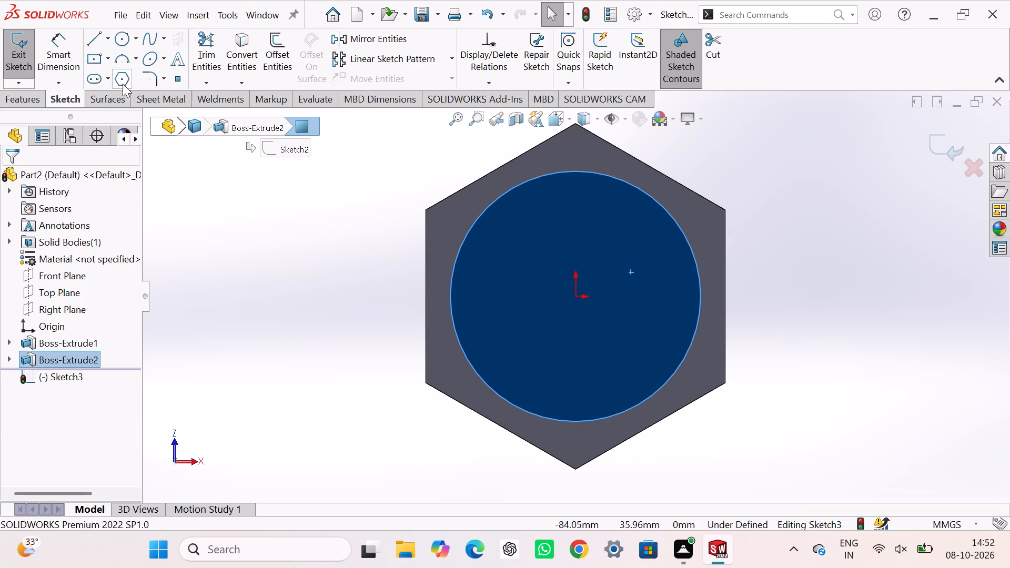
click(125, 43)
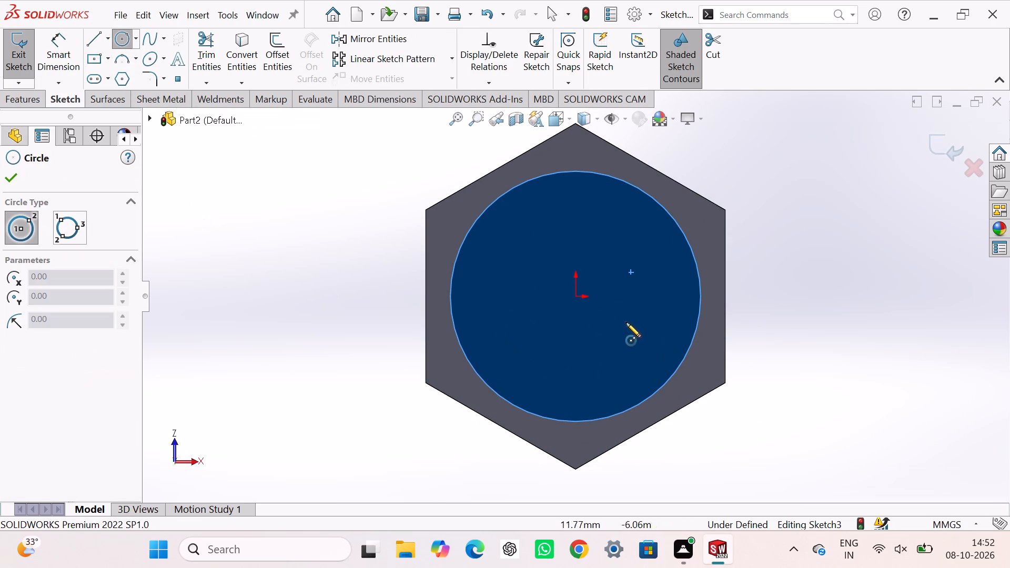
click(575, 297)
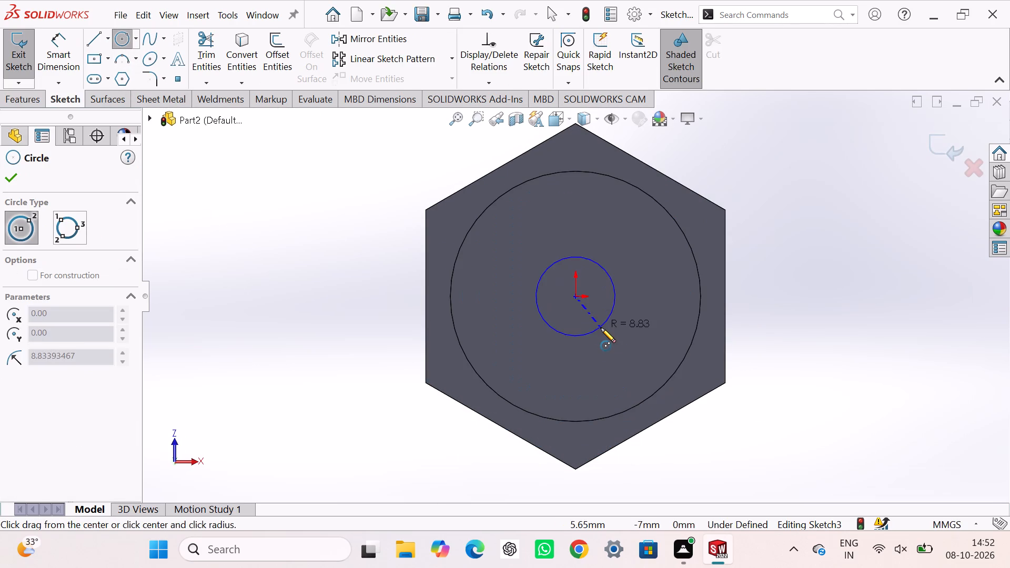
click(601, 328)
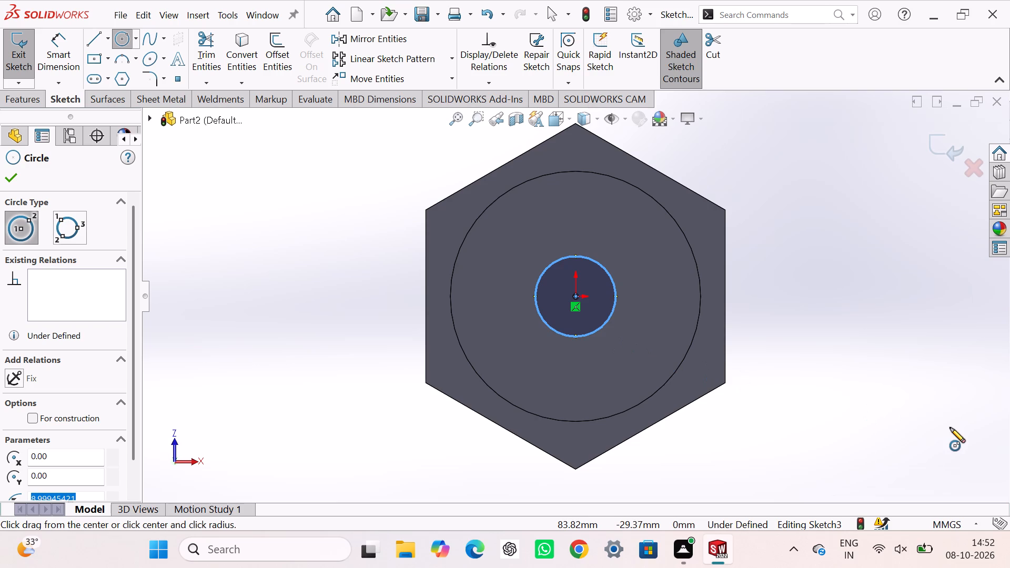
right_drag(857, 424, 856, 209)
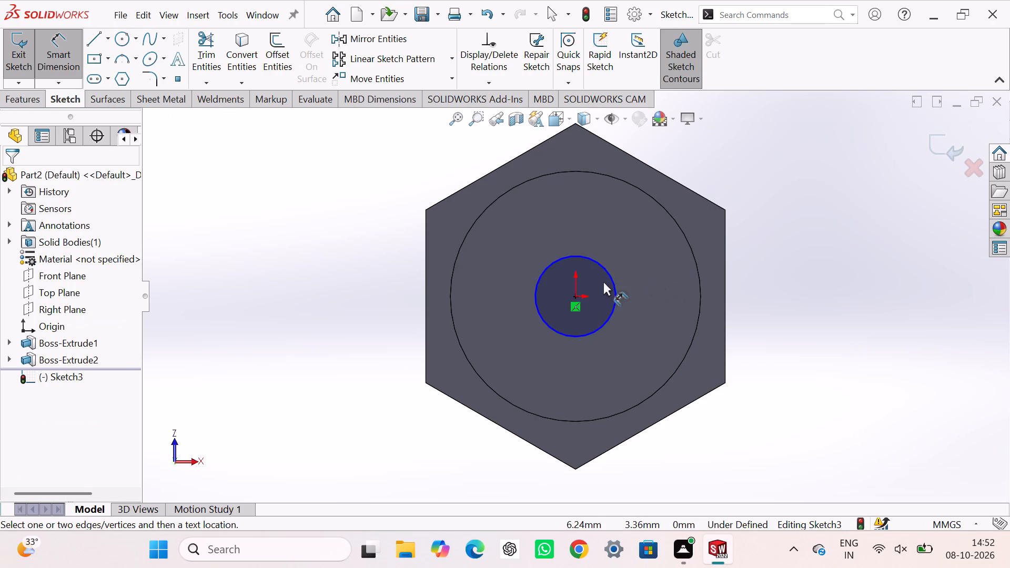
drag(615, 279, 622, 276)
click(758, 201)
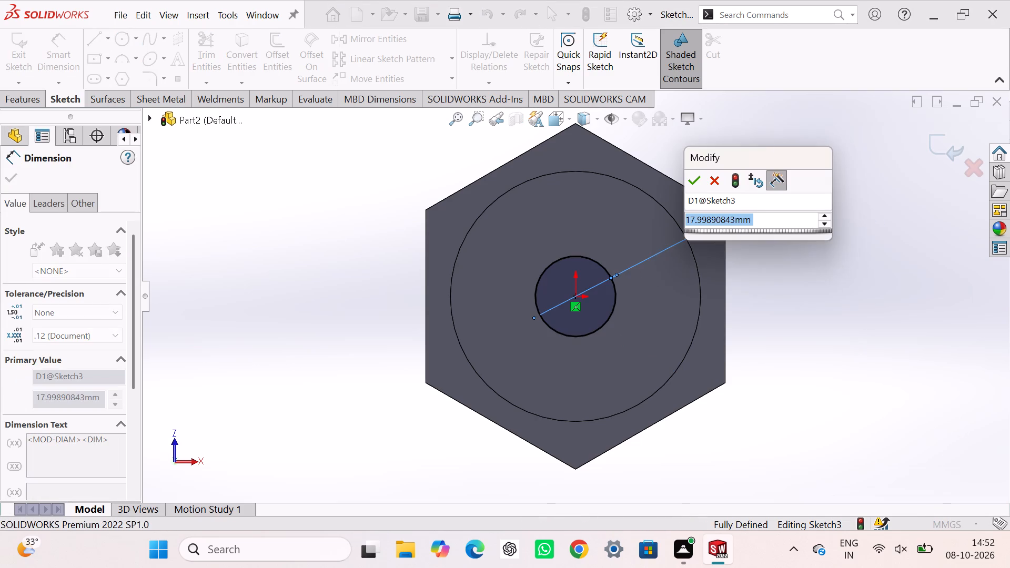
text(12.)
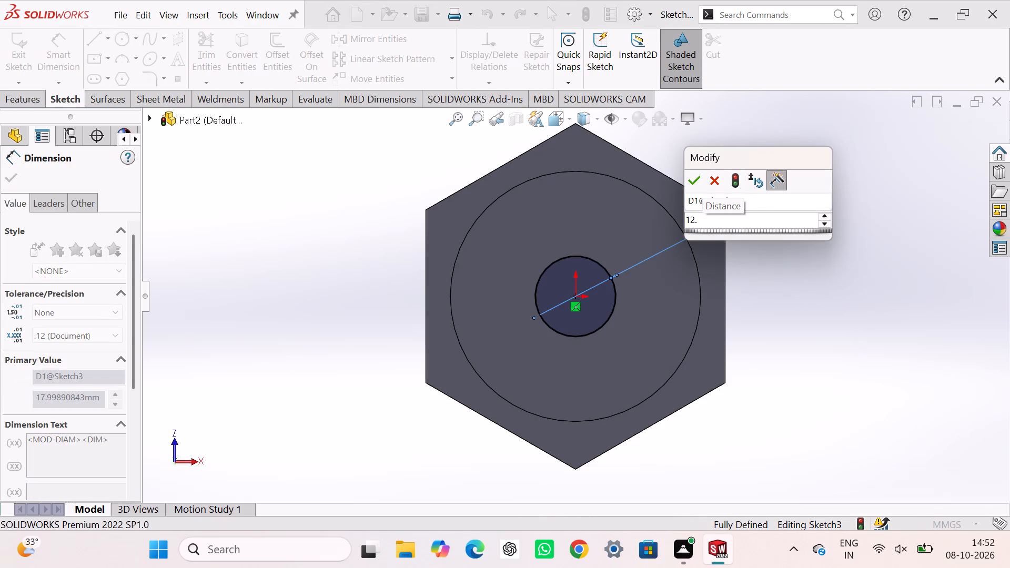
key(5)
key(Return)
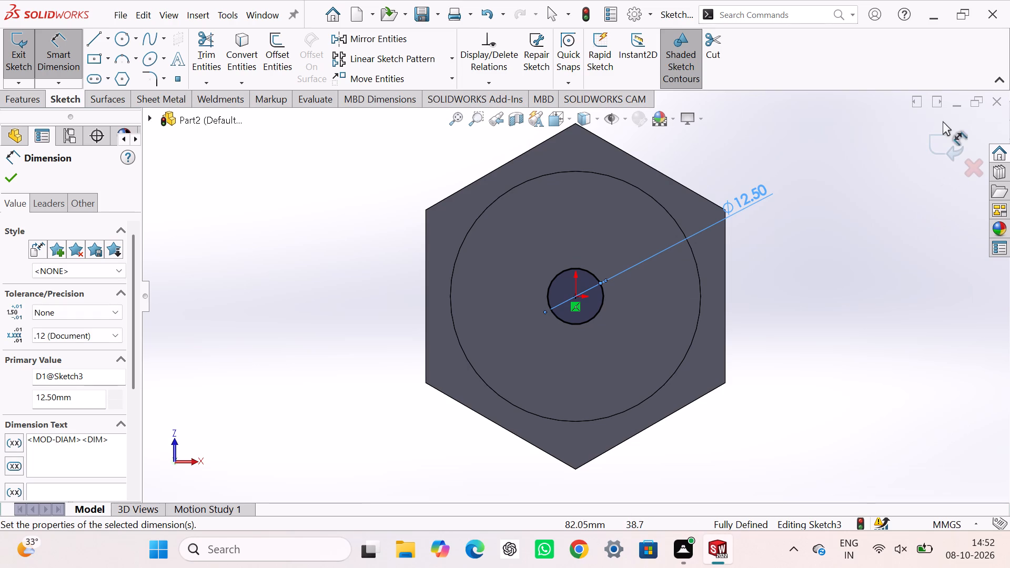
click(943, 147)
Extrude-cut the 12.5 mm circle through all, making a central hole through the boss and hexagonal head.
middle_drag(887, 191, 821, 372)
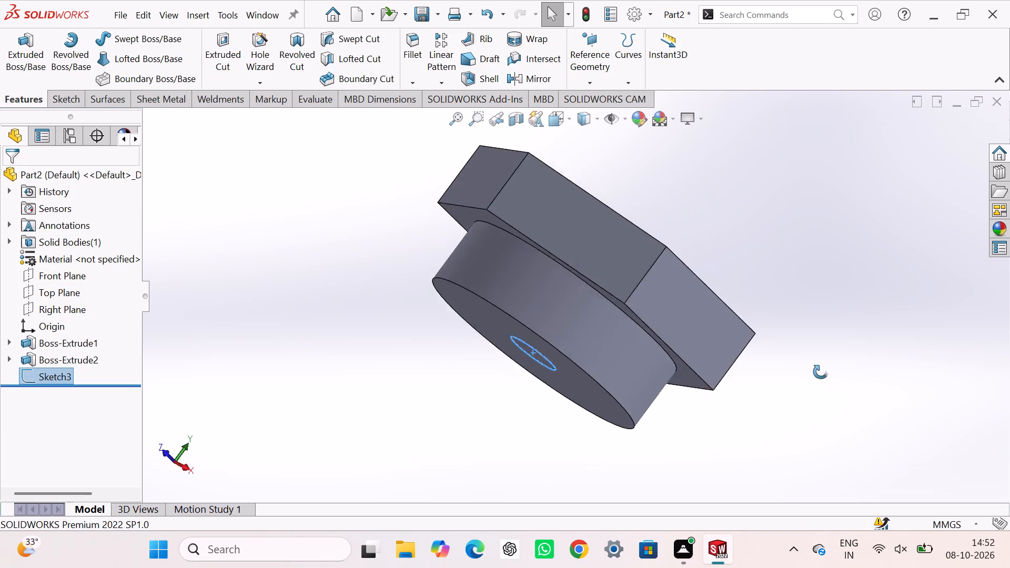
middle_drag(821, 372, 780, 396)
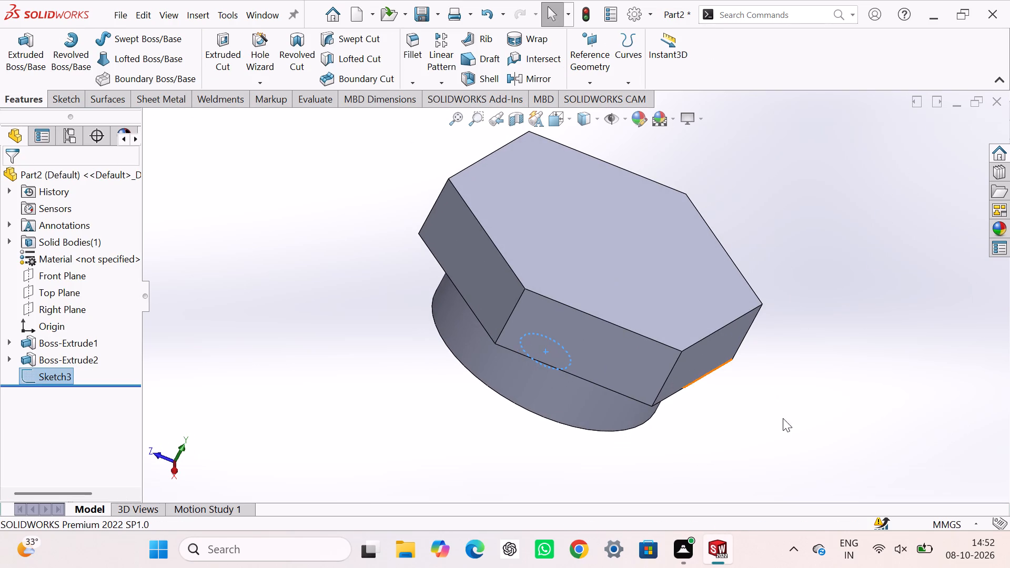
click(214, 46)
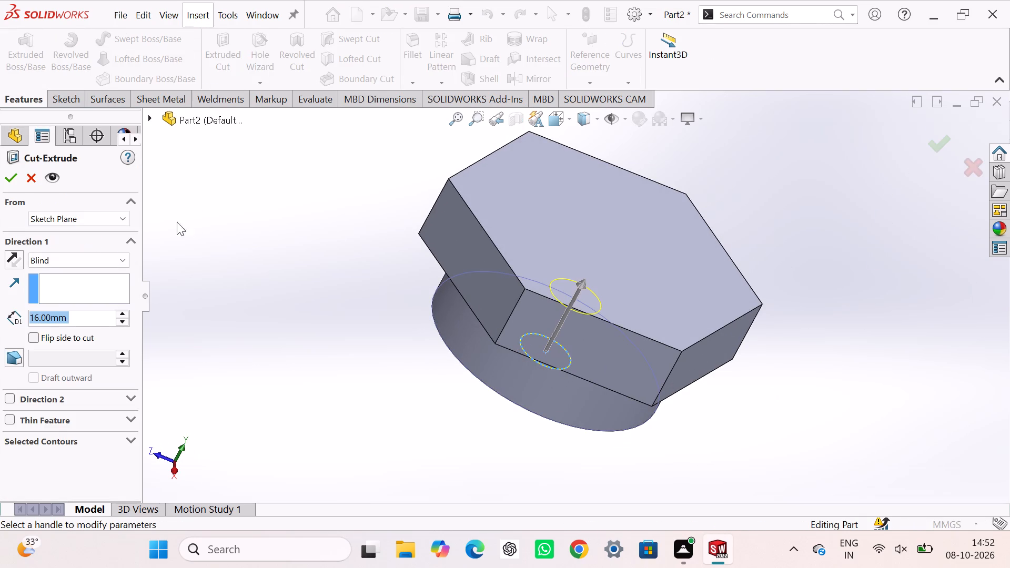
click(117, 255)
click(117, 280)
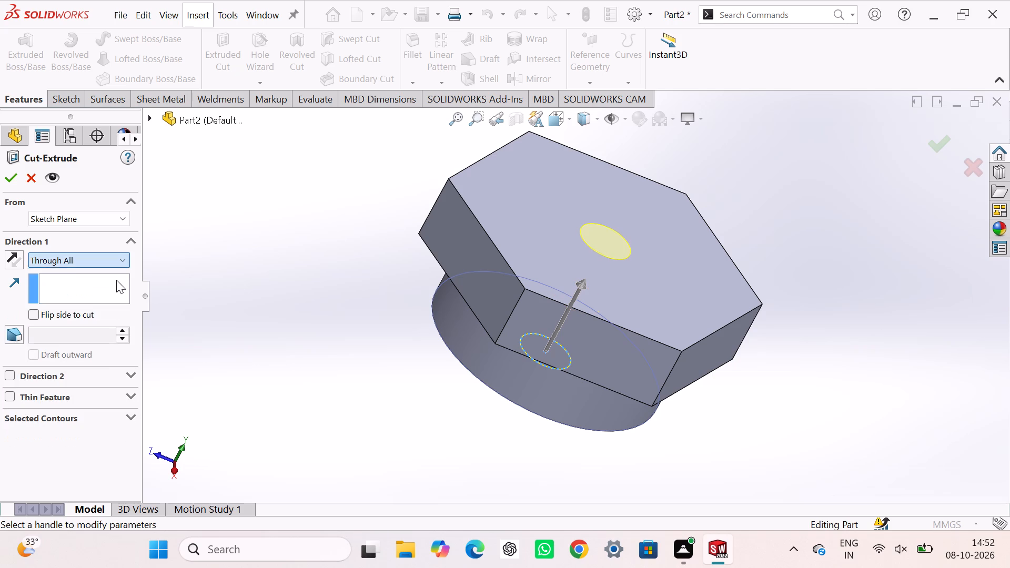
click(12, 181)
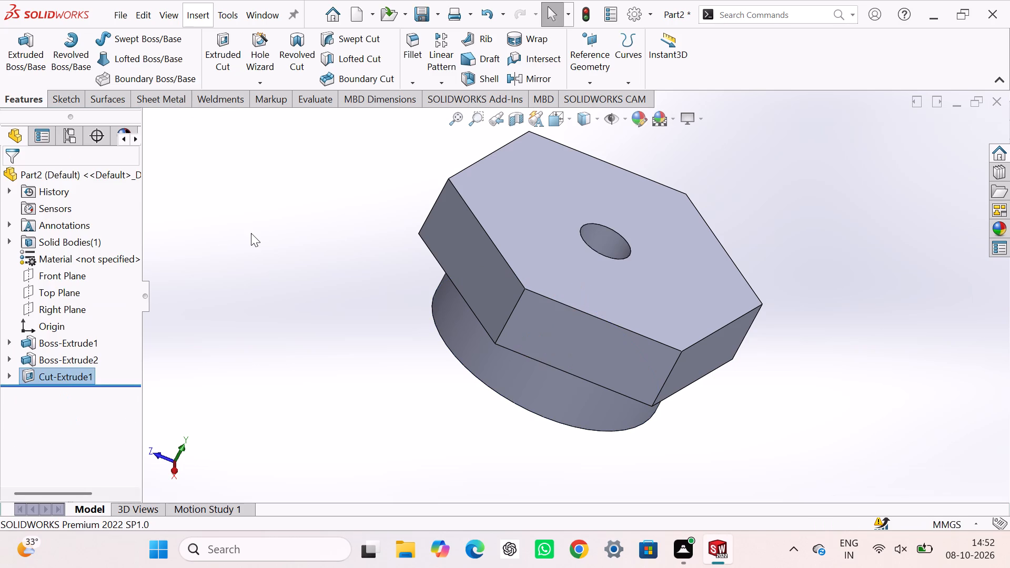
click(251, 233)
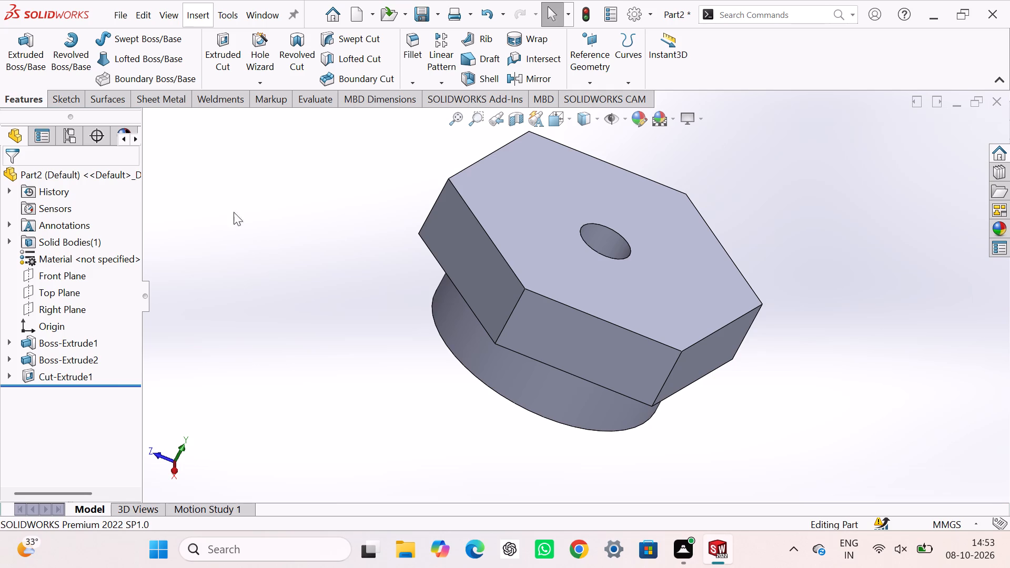
Apply a light magenta colour from the standard swatches to the whole part.
click(635, 119)
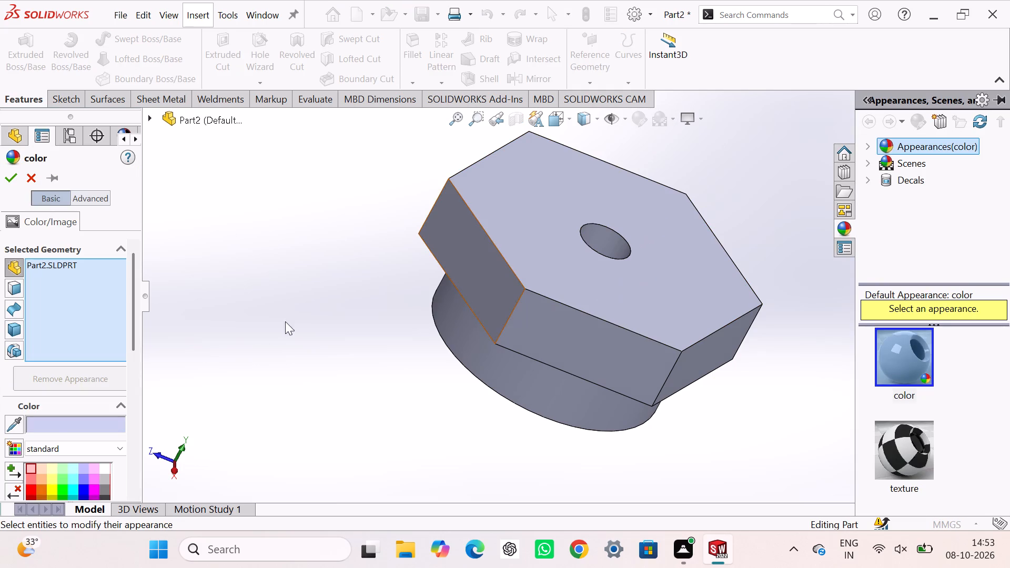
click(90, 480)
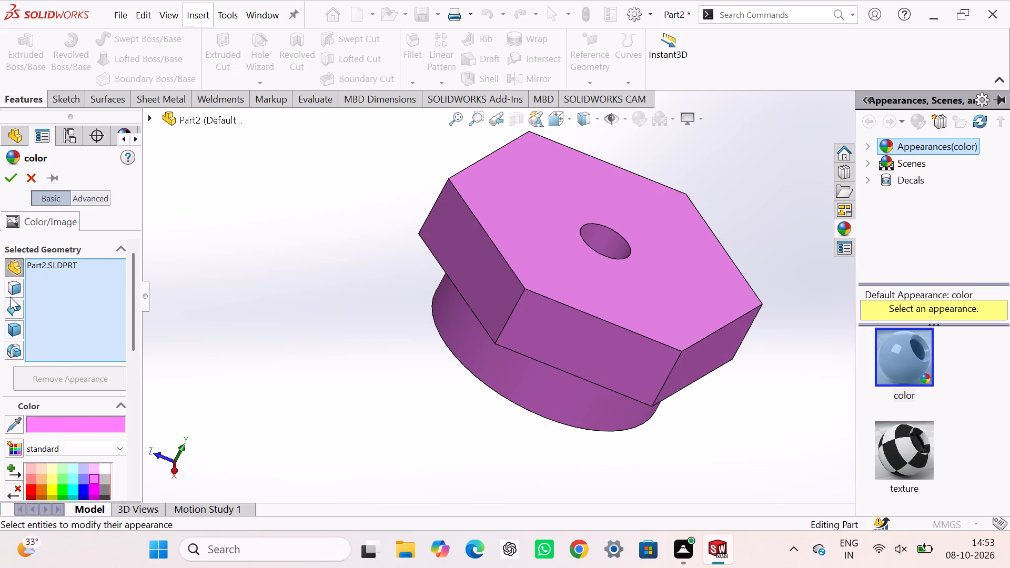
click(7, 175)
drag(261, 218, 272, 218)
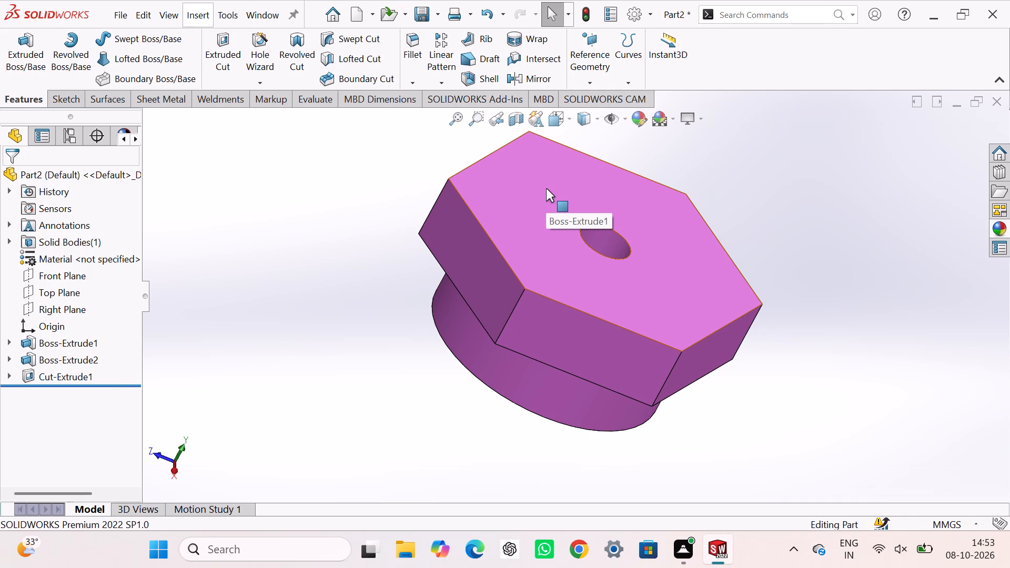
Save the part in the Solidworks folder under the file name hub.
key(ctrl+s)
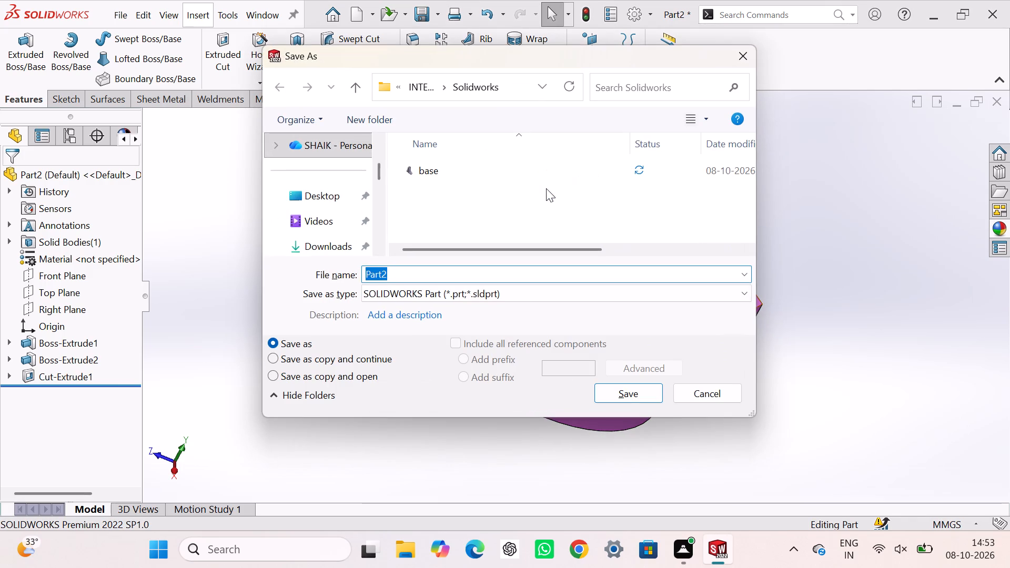
text(hub)
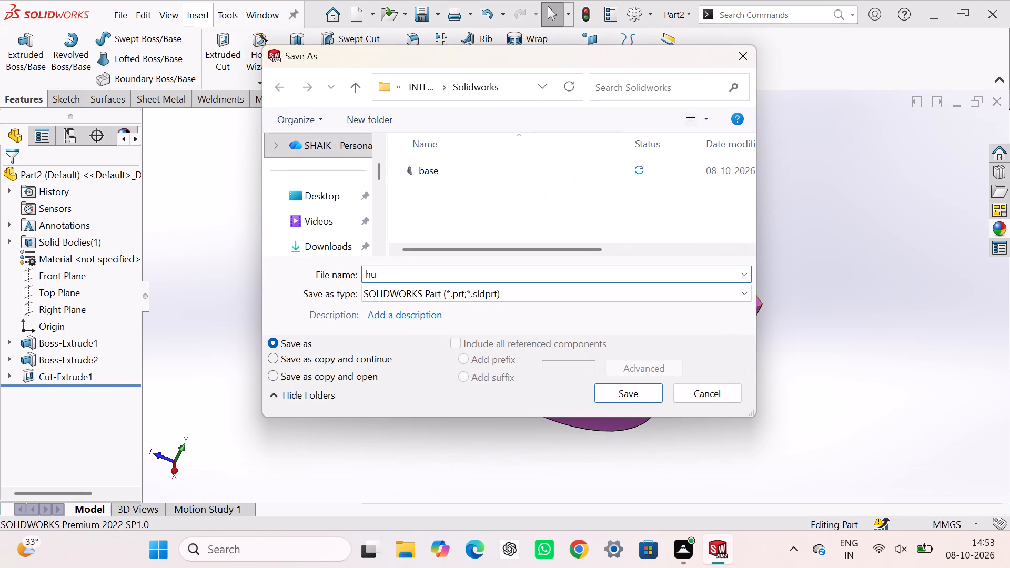
key(Return)
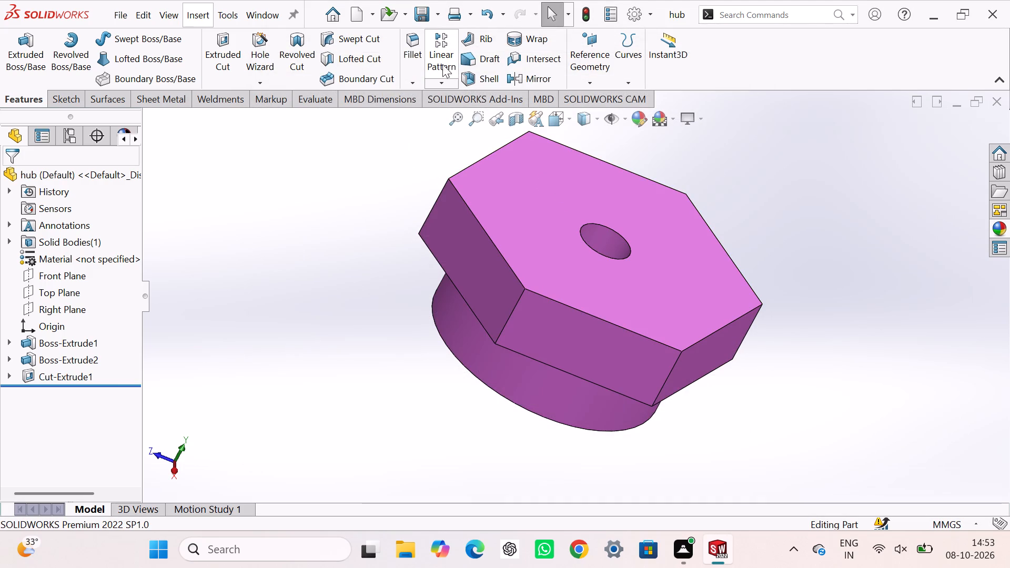
Switch to the open base part.
click(259, 16)
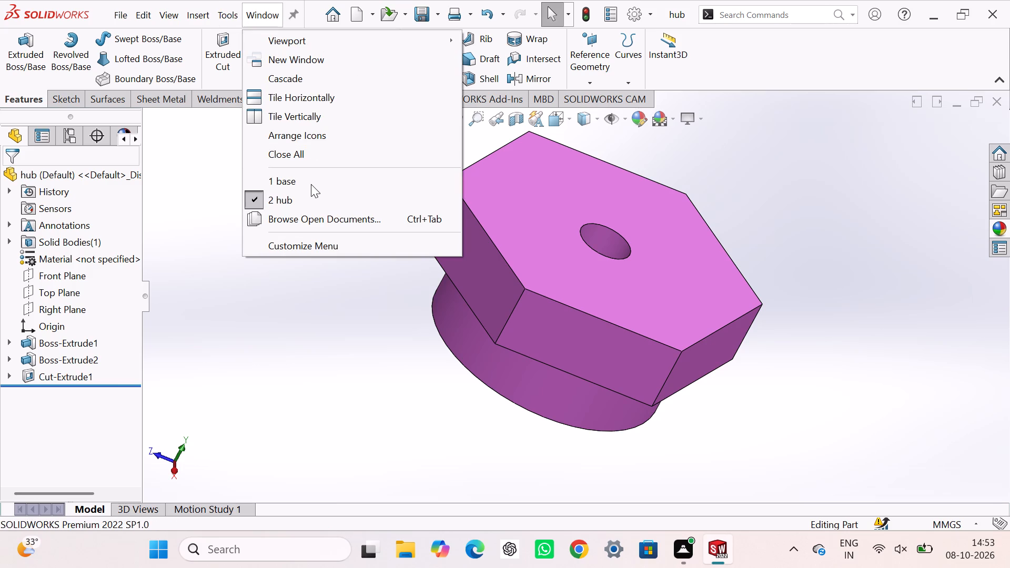
click(309, 182)
click(397, 216)
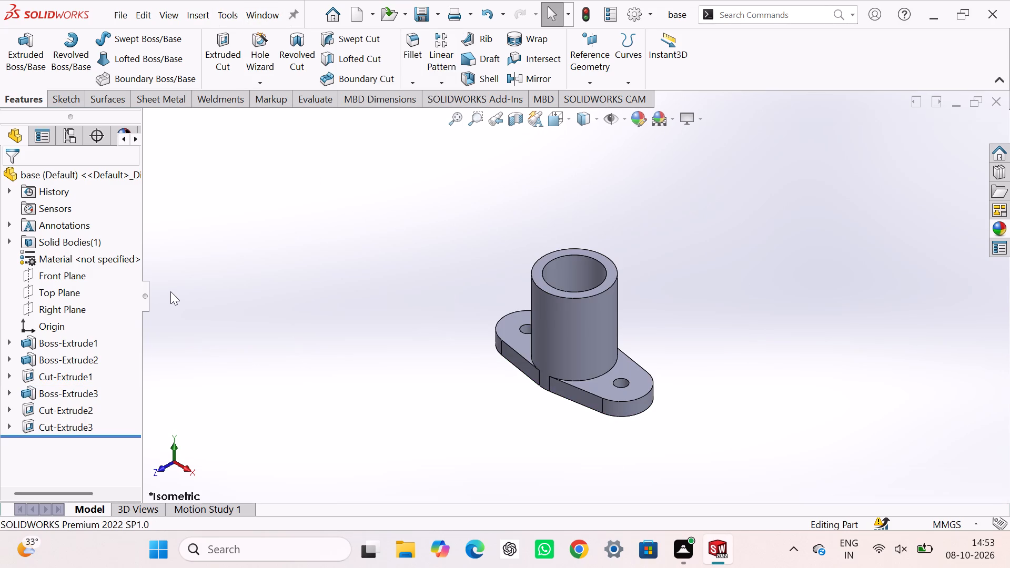
Sketch a circle about 22 mm in diameter on the Right Plane, centred about 68 mm directly above the origin.
key(ctrl+7)
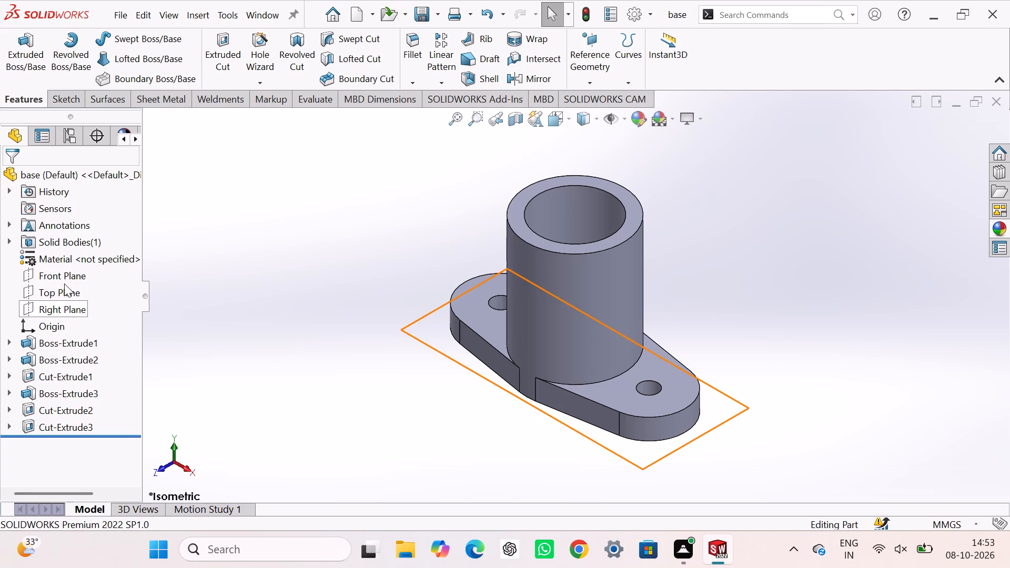
click(63, 289)
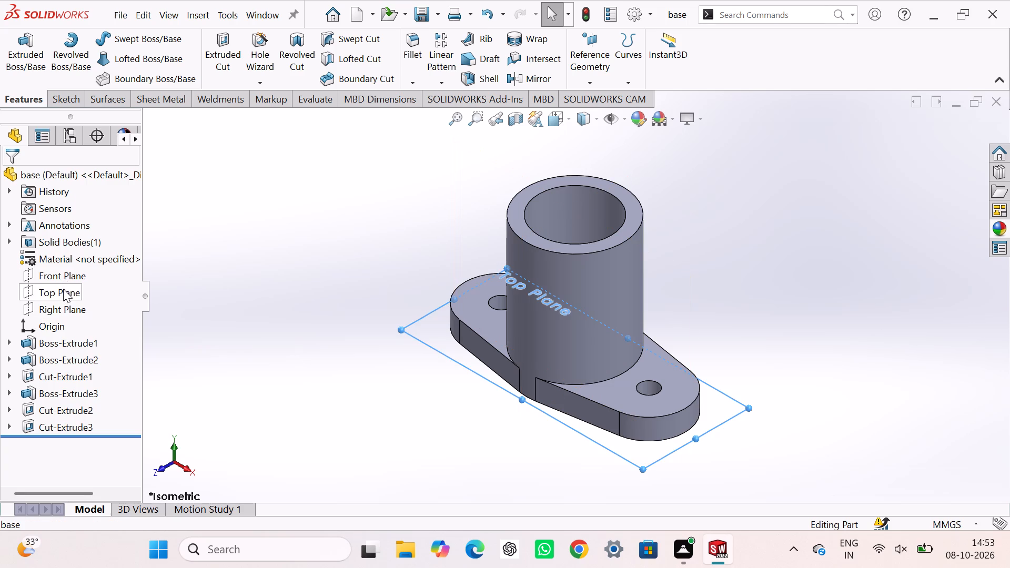
click(229, 282)
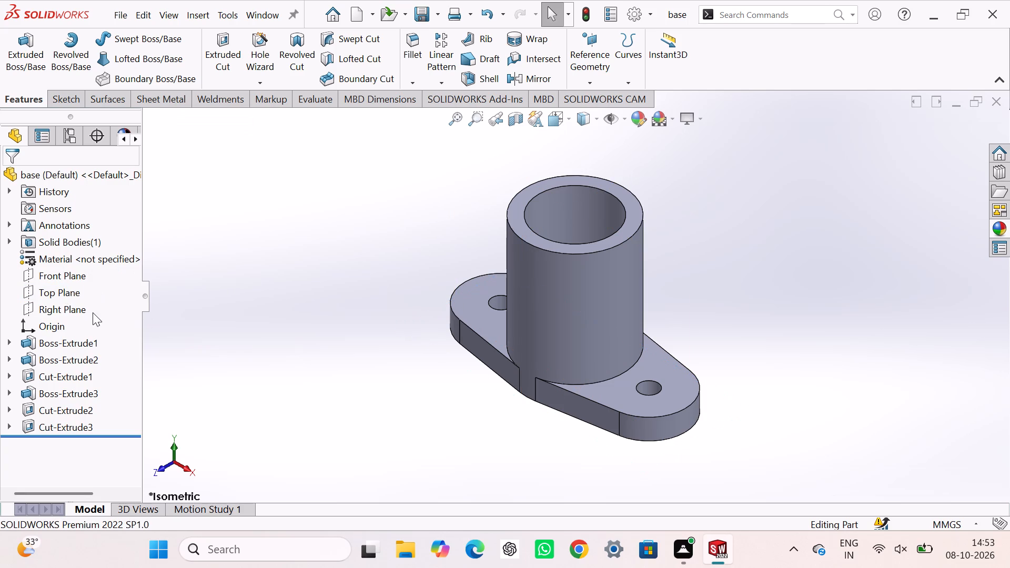
click(74, 311)
click(84, 289)
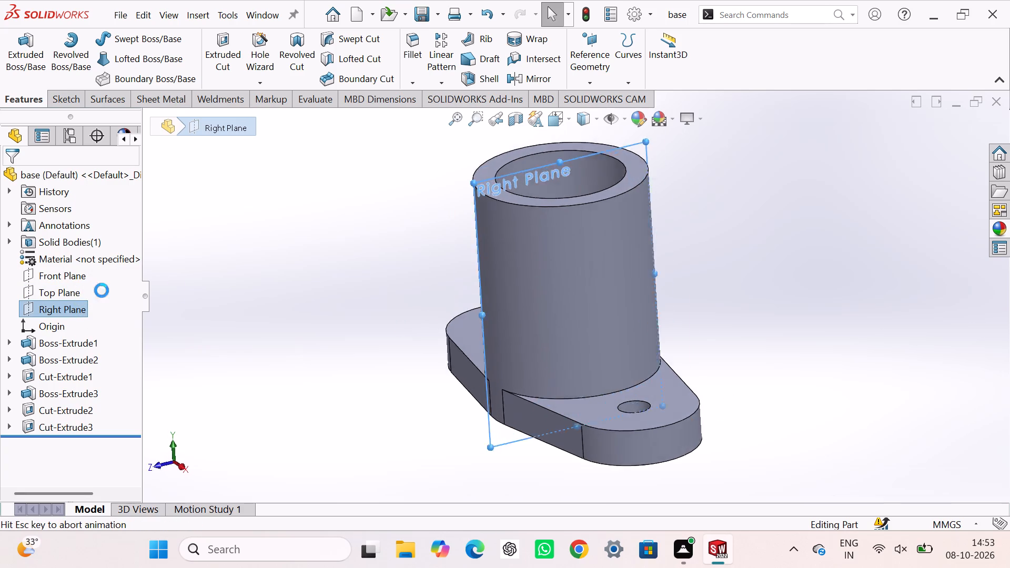
click(221, 283)
scroll(351, 269, up, 3)
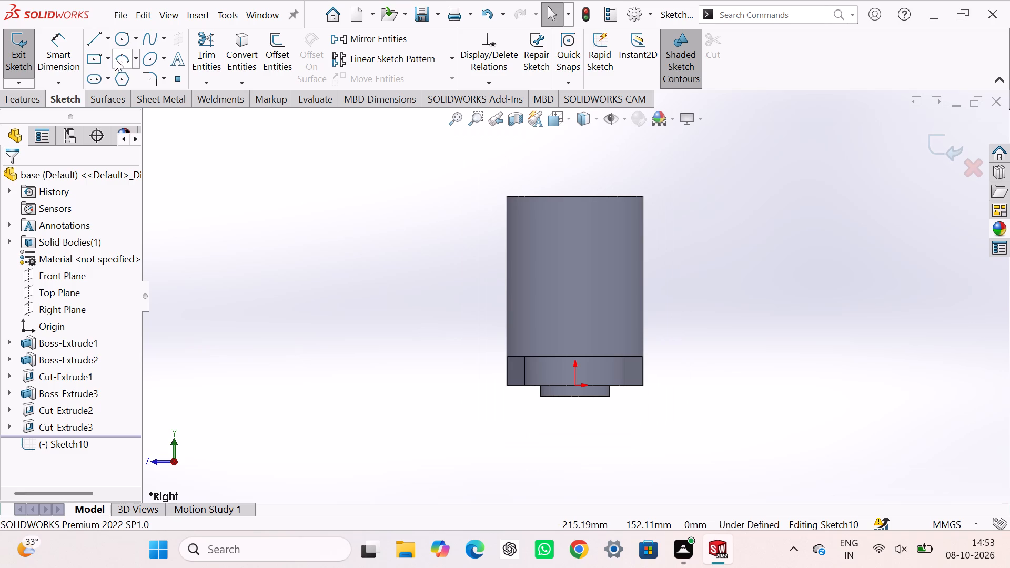
click(121, 40)
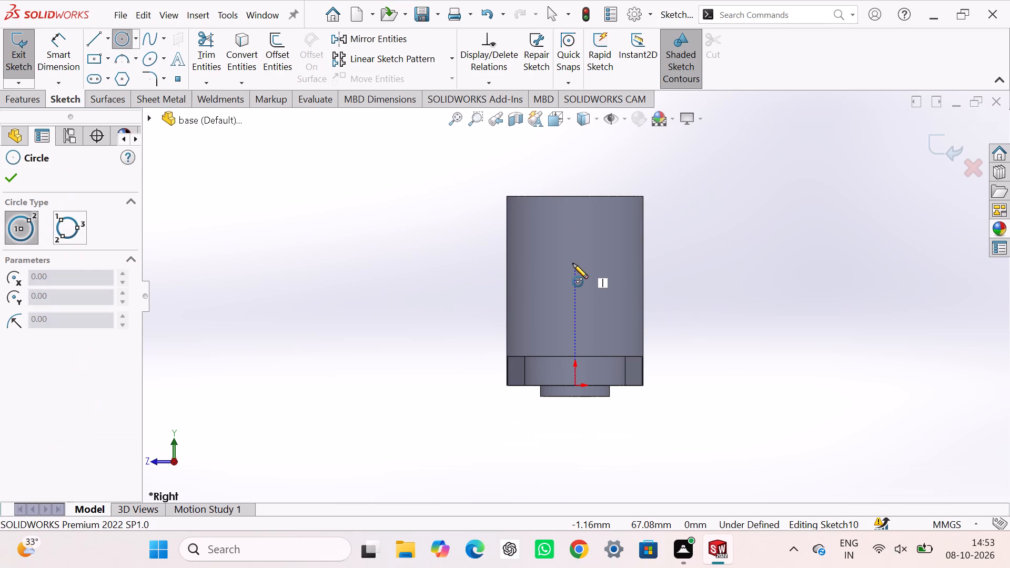
drag(574, 262, 579, 265)
click(589, 277)
Dimension the circle's diameter as 12 mm.
right_drag(760, 316, 789, 139)
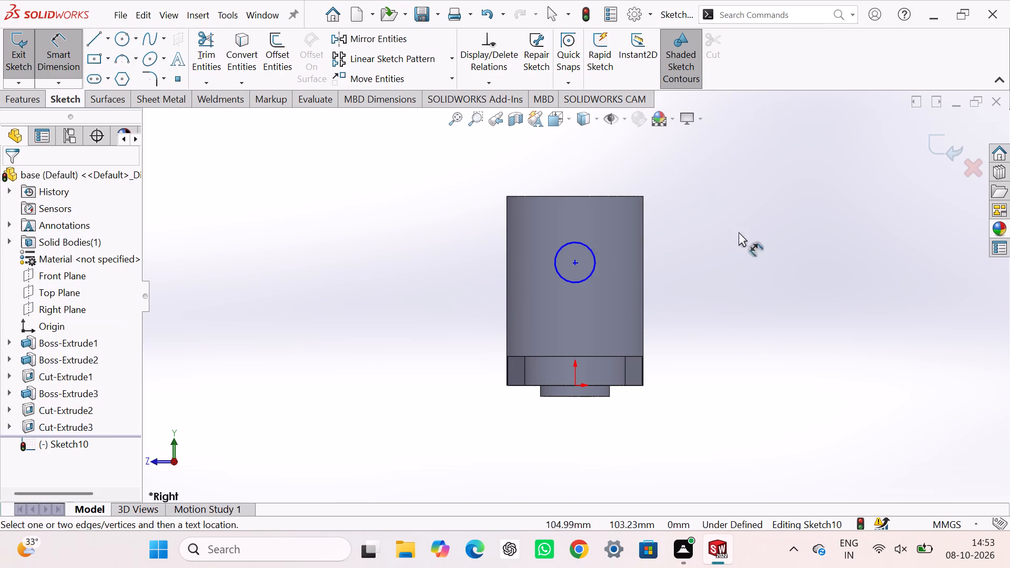
click(599, 258)
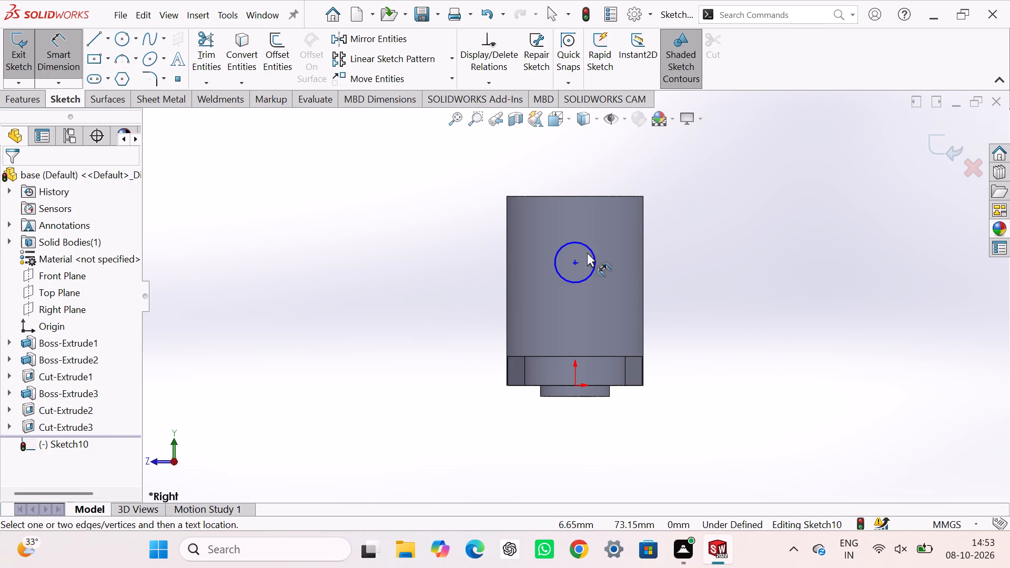
drag(591, 248, 620, 241)
click(710, 200)
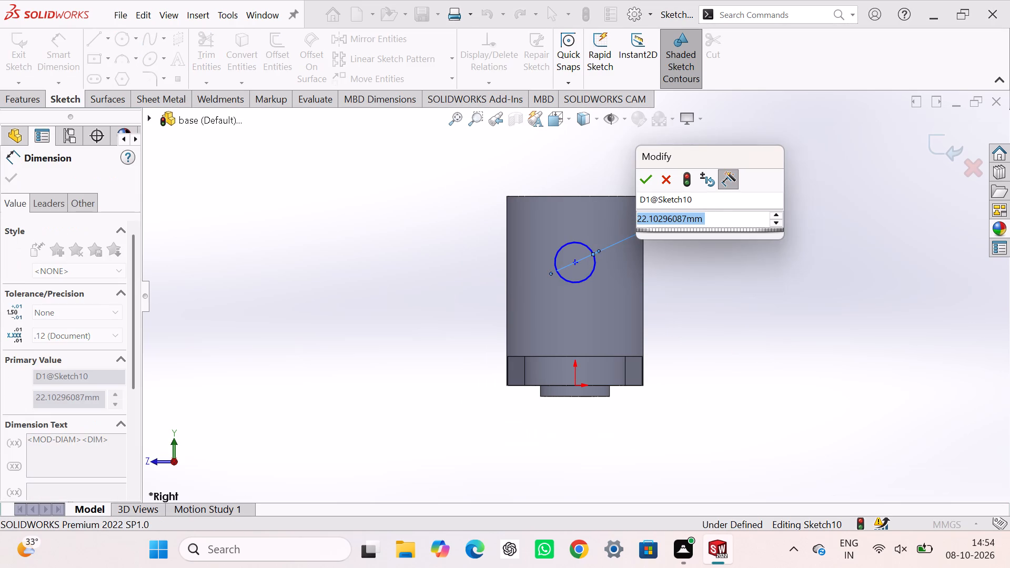
text(12)
key(Return)
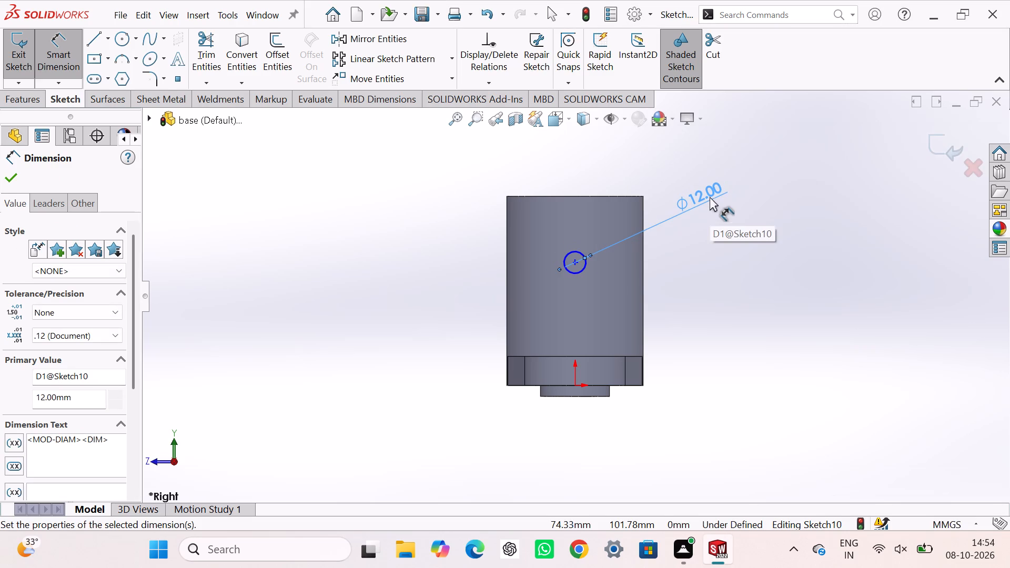
Dimension the 12 mm circle's centre 53 mm below the cylinder's top edge.
click(577, 260)
click(590, 195)
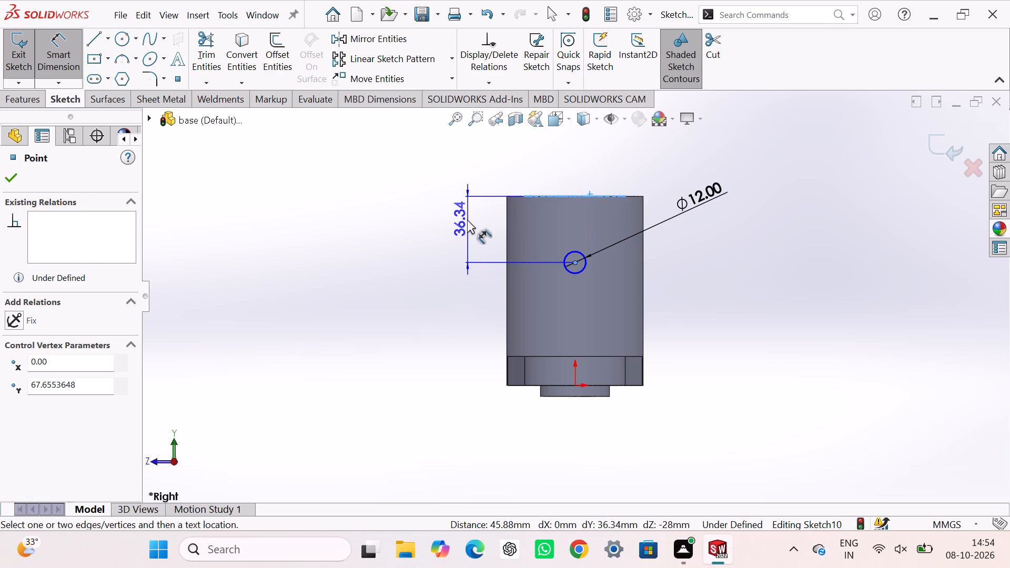
click(467, 219)
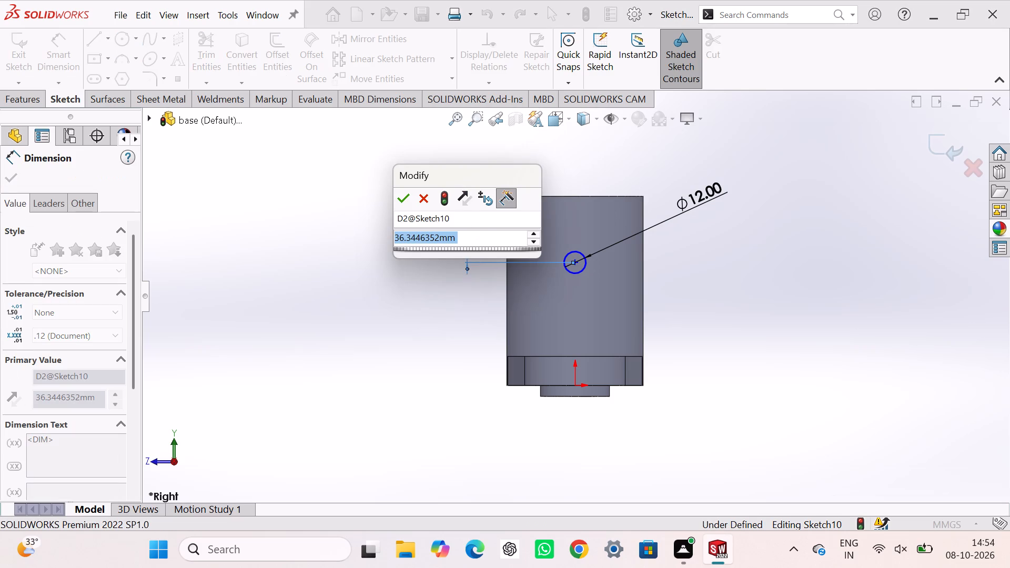
text(53)
key(Return)
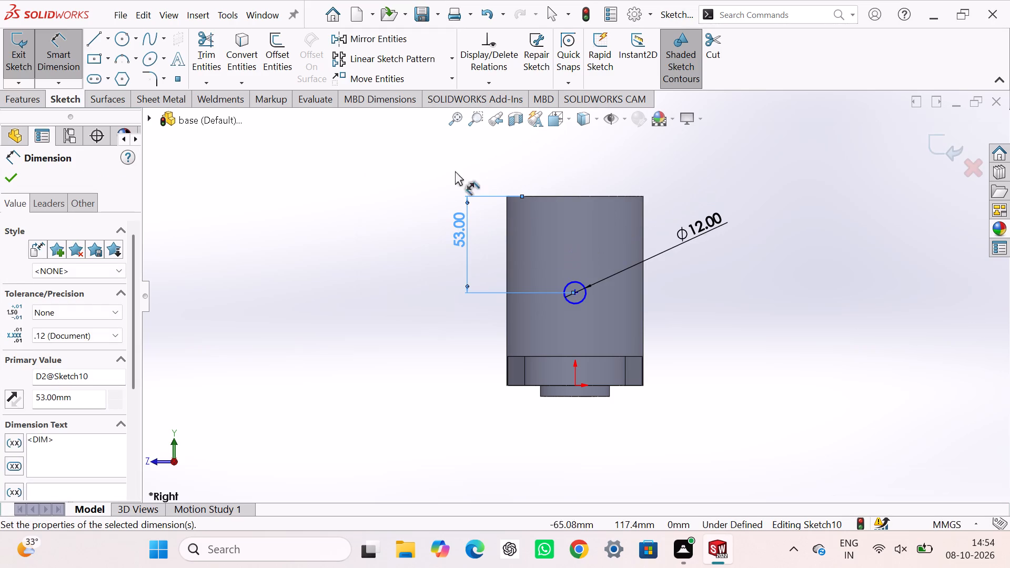
drag(12, 176, 38, 186)
click(318, 244)
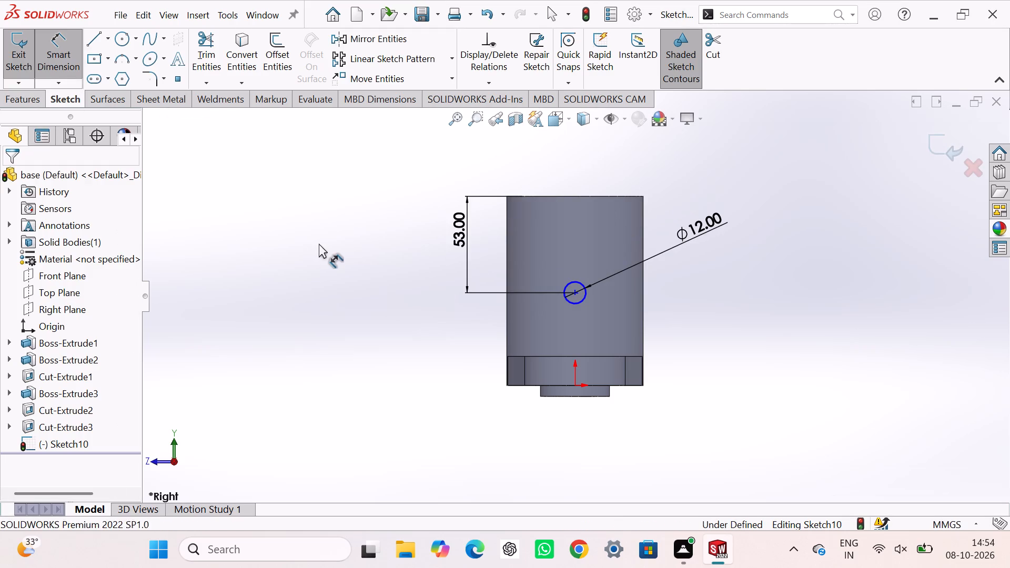
right_click(316, 231)
click(339, 279)
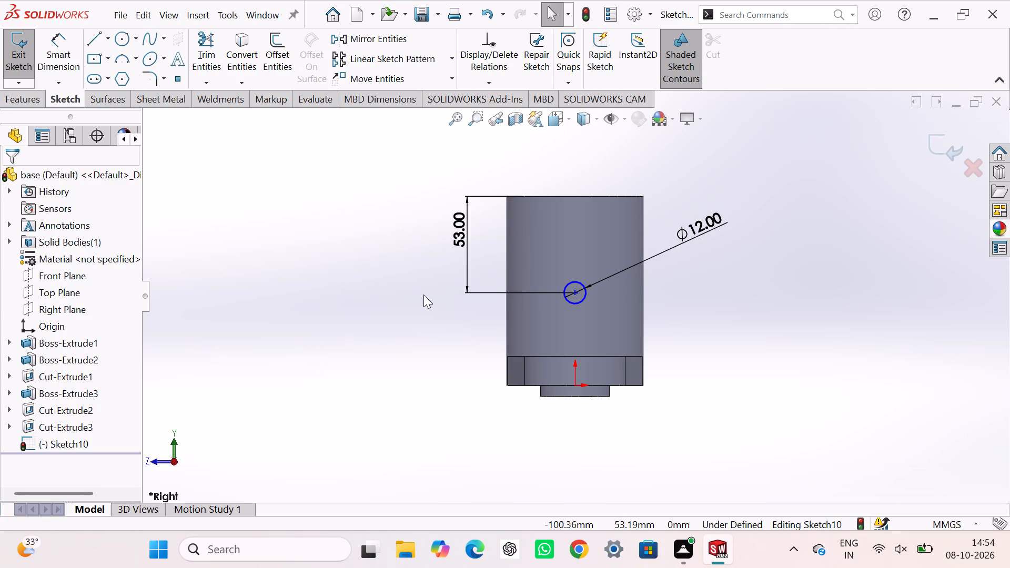
Add a Vertical relation between the circle's centre and the origin, and exit the sketch.
click(576, 291)
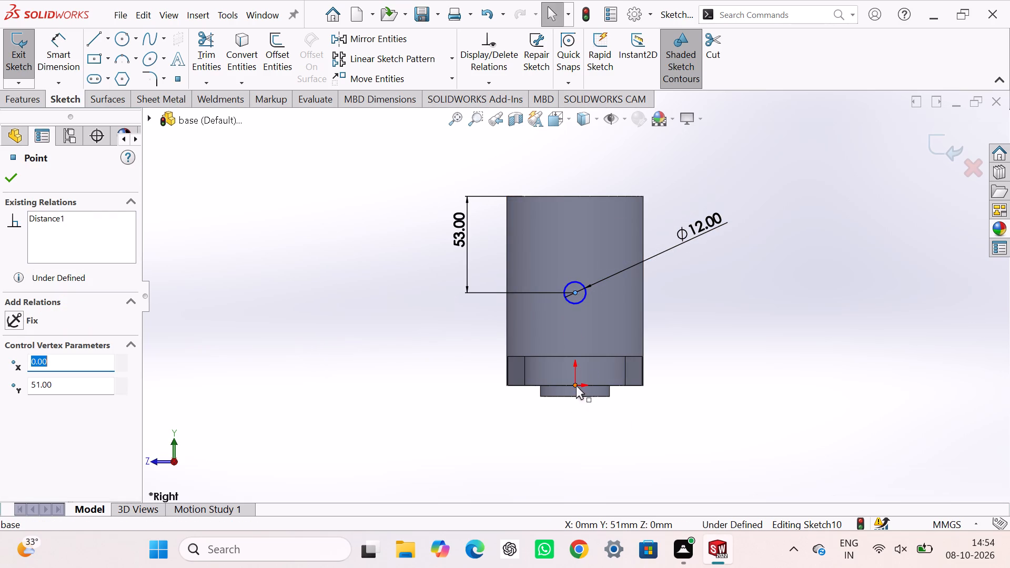
ctrl+click(575, 385)
click(39, 401)
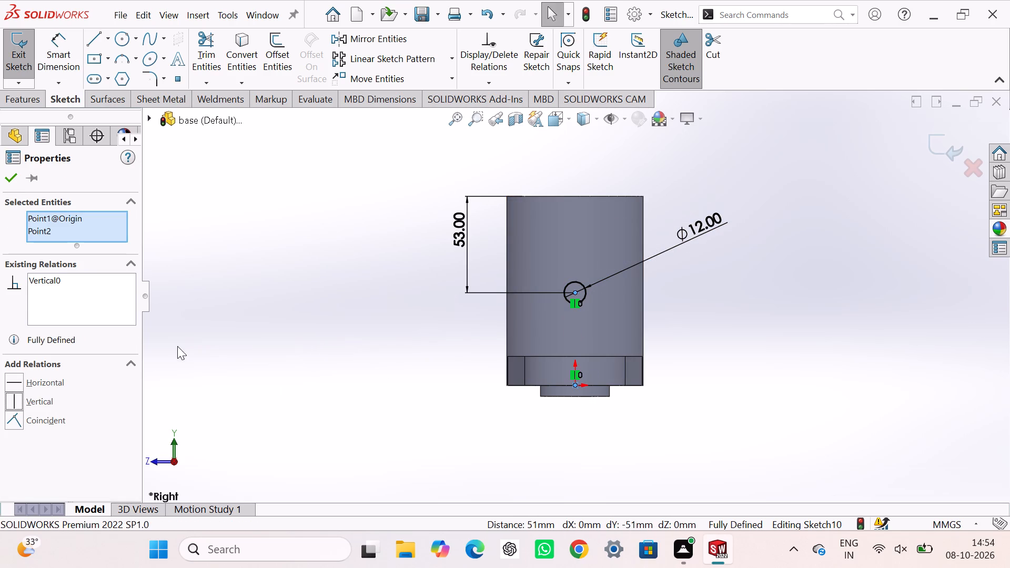
drag(206, 327, 246, 326)
click(956, 150)
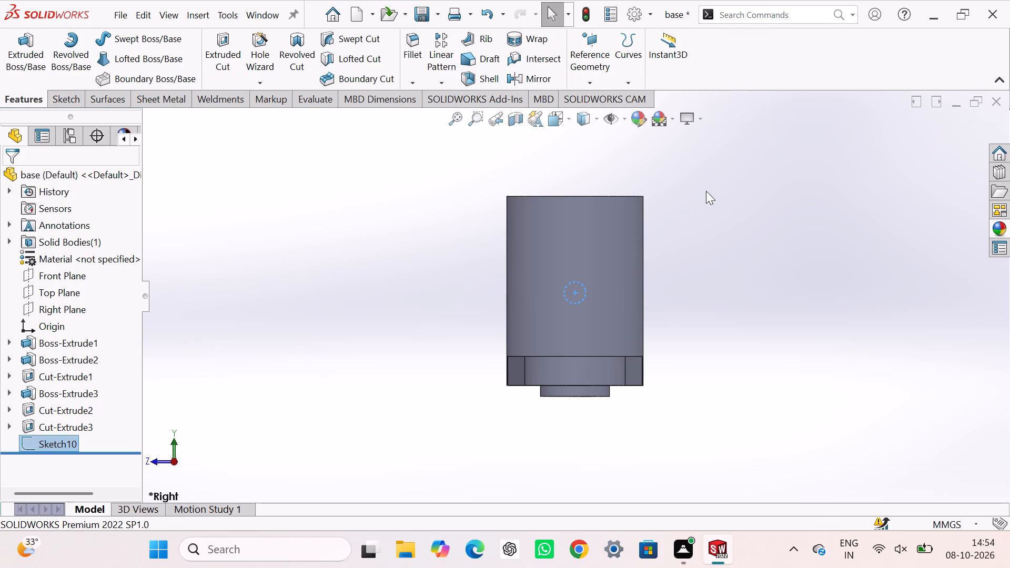
Cut-extrude the 12 mm circle through the cylinder wall with the end condition Through All - Both.
middle_drag(706, 191, 795, 360)
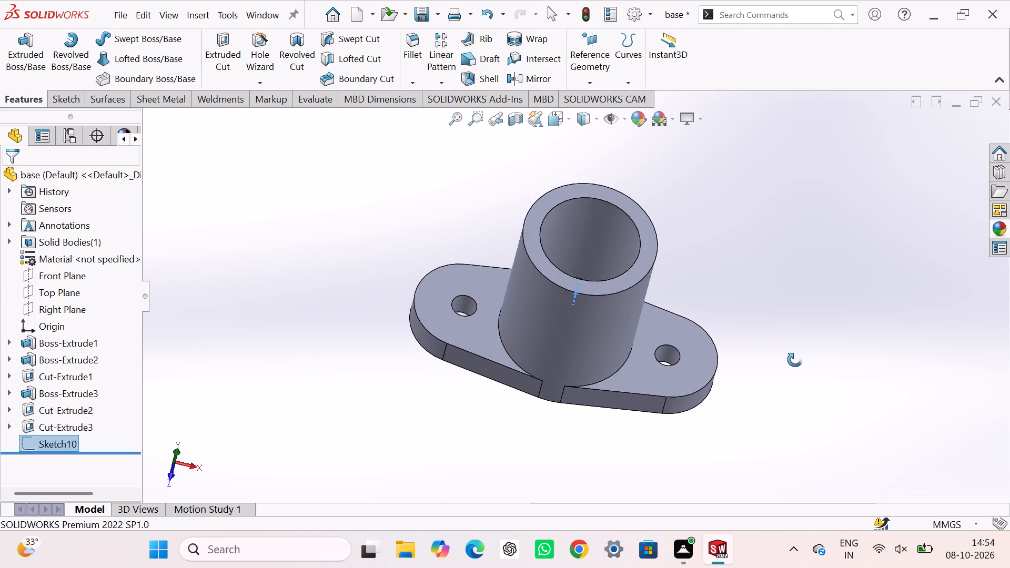
middle_drag(795, 360, 793, 359)
click(222, 54)
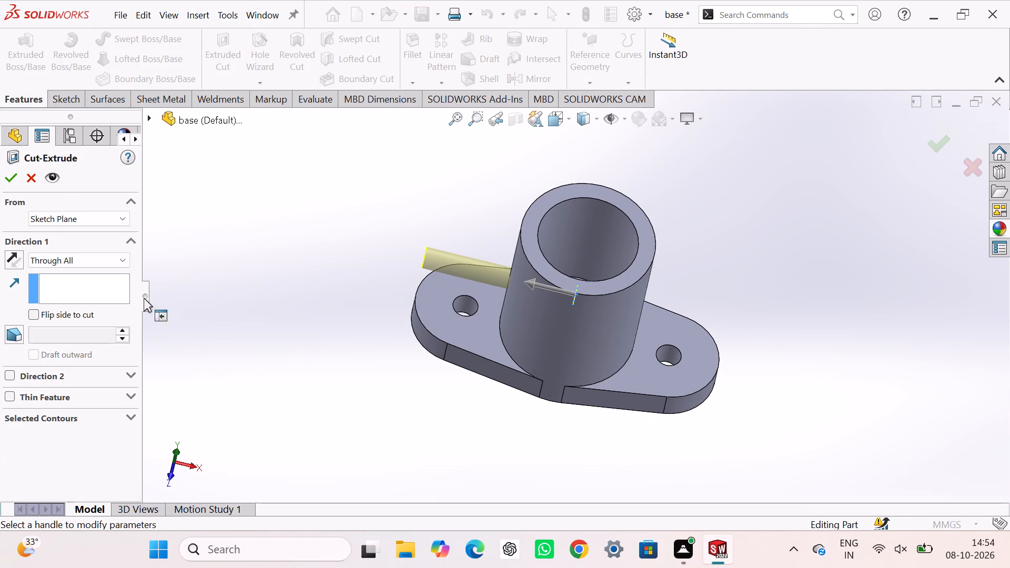
click(115, 259)
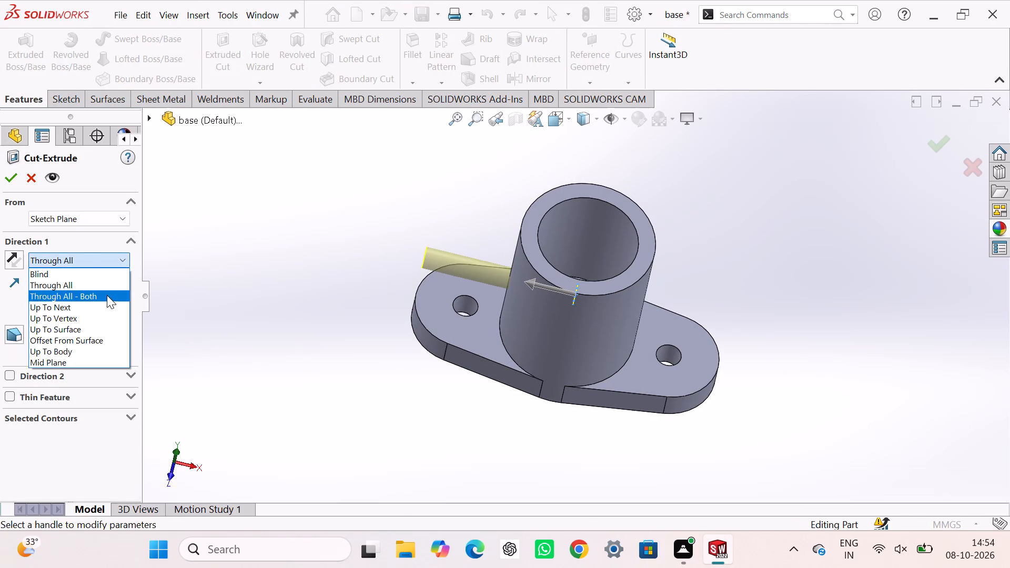
click(107, 295)
click(9, 179)
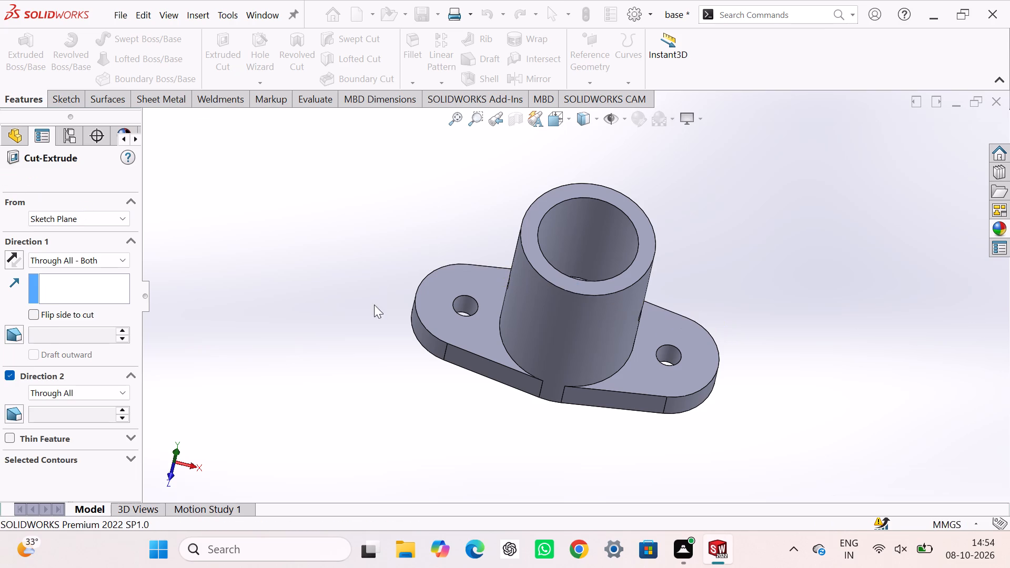
click(378, 305)
Apply a light yellow colour appearance from the standard swatches to the whole base part.
middle_drag(369, 292, 318, 229)
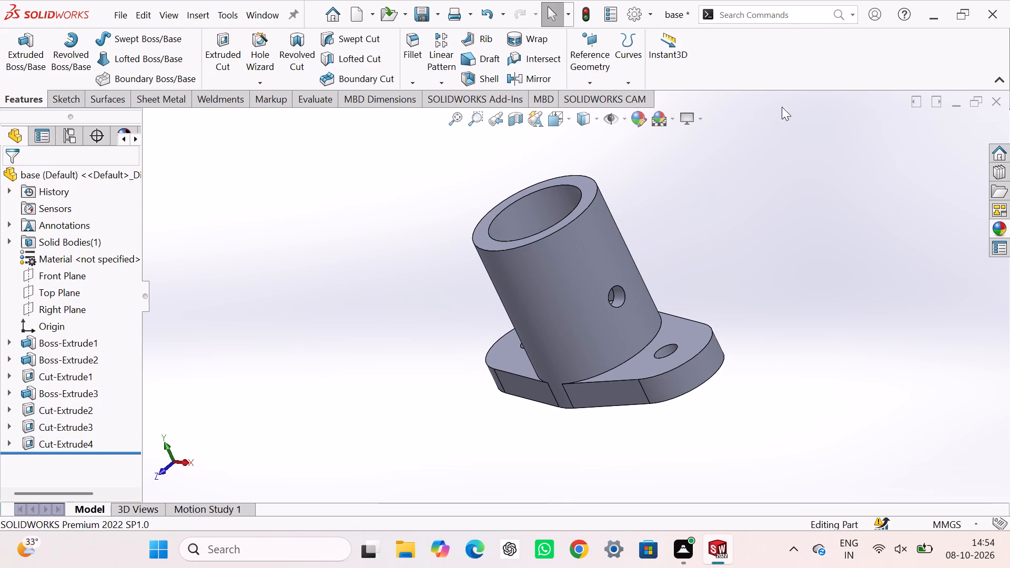
click(645, 126)
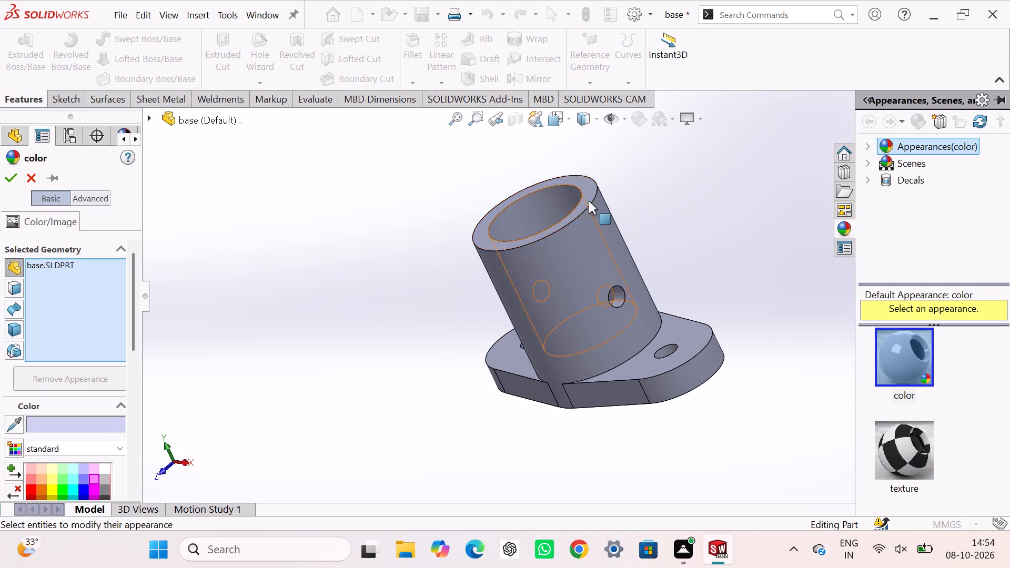
scroll(58, 489, down, 1)
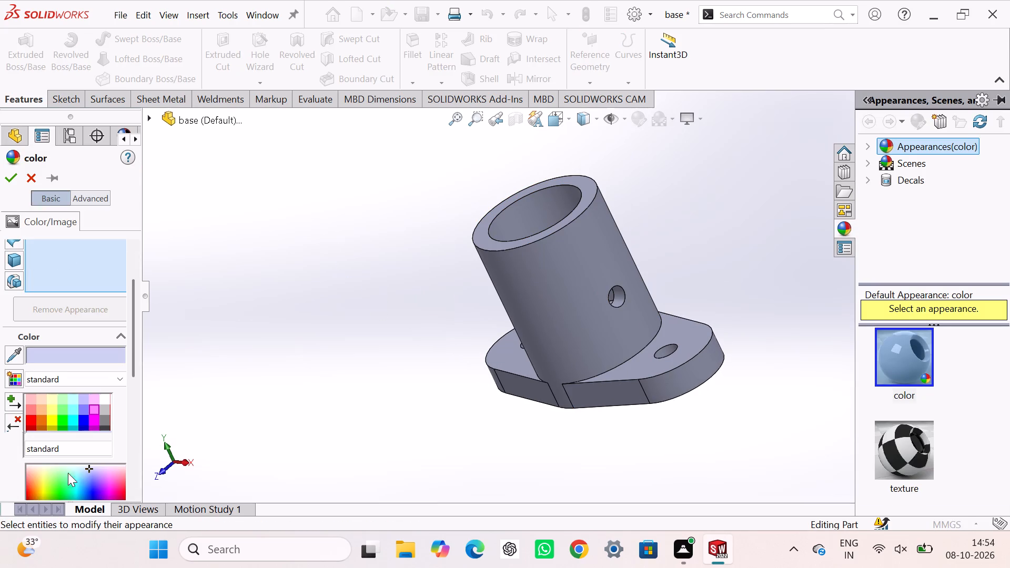
click(94, 441)
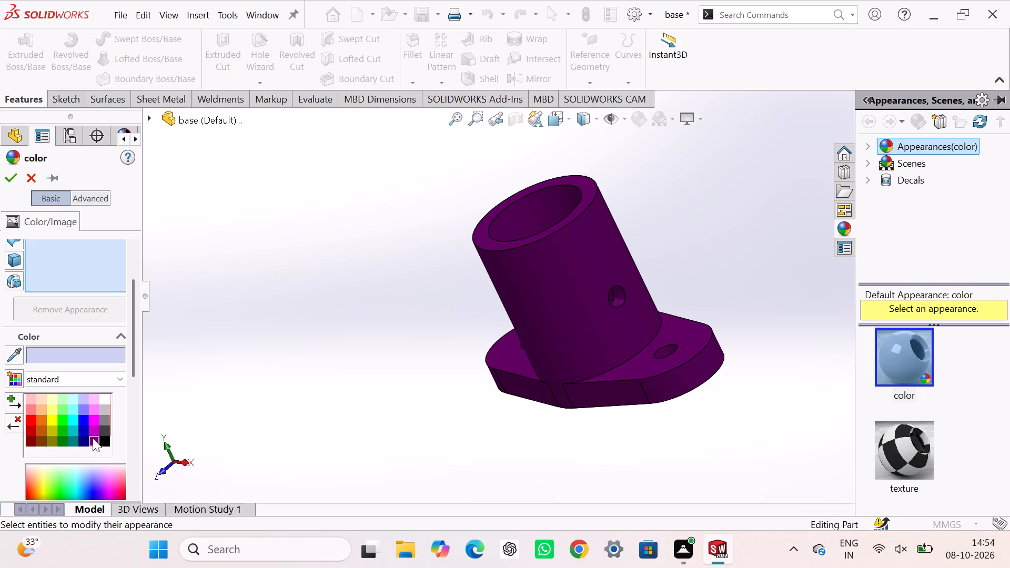
click(47, 409)
click(41, 399)
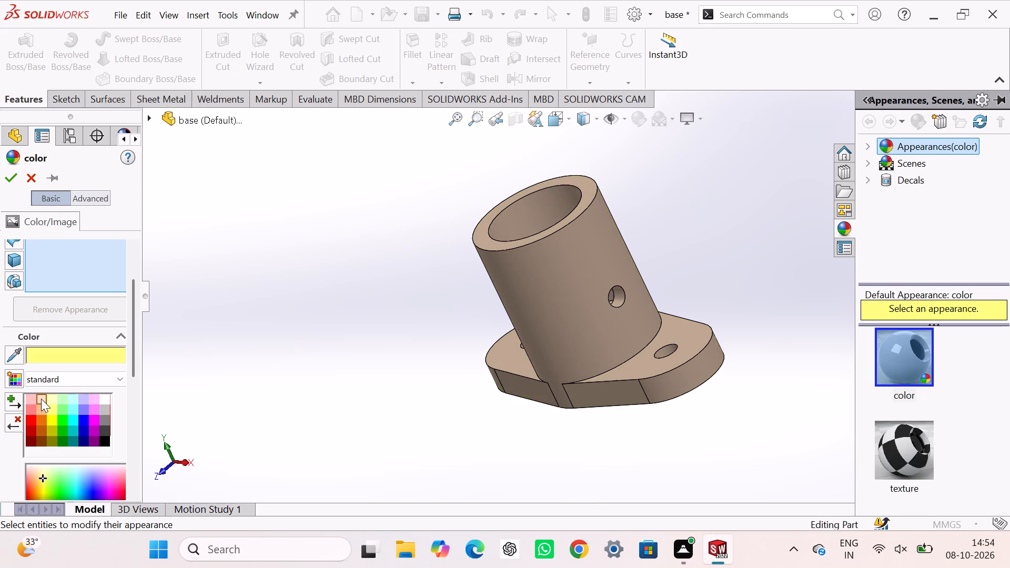
click(50, 405)
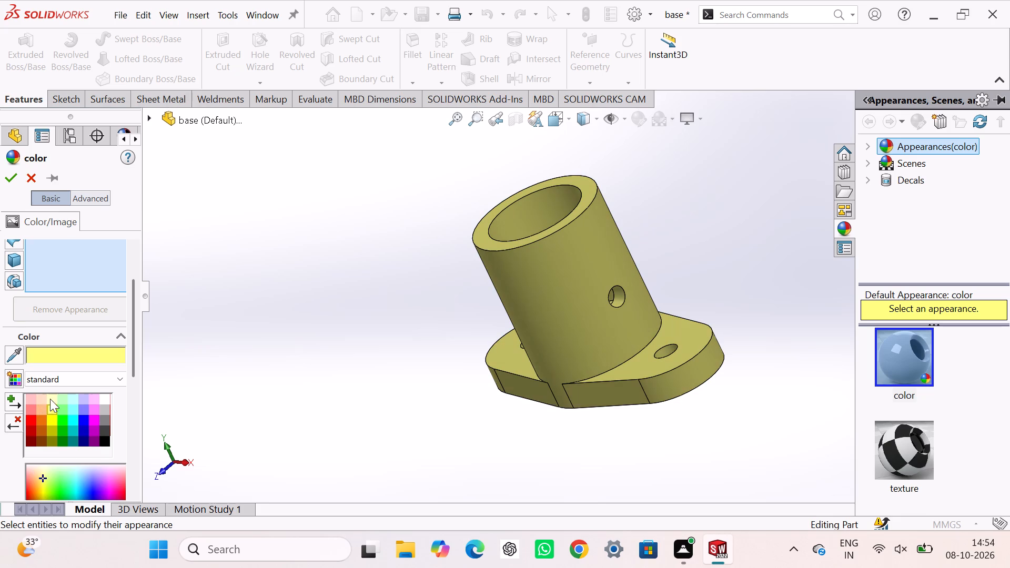
click(12, 179)
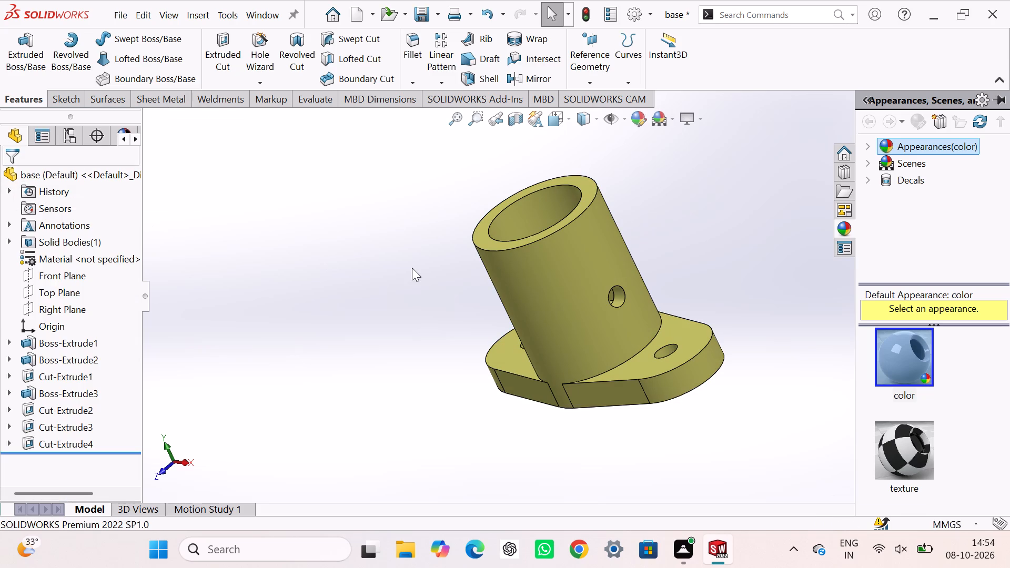
Save the base part.
click(412, 268)
key(ctrl+s)
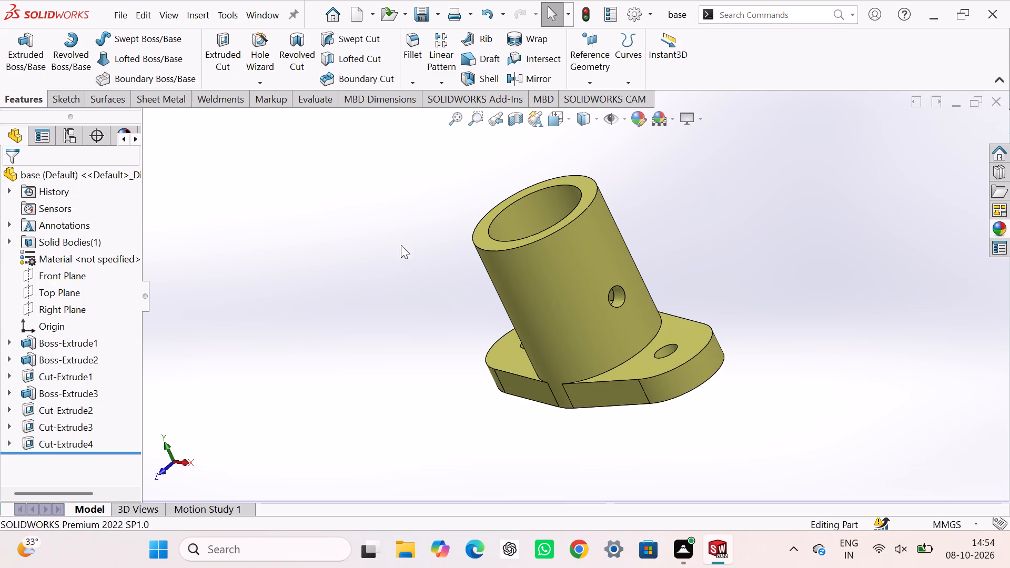
Switch to the open hub part and view its hexagonal head from an angle.
click(276, 15)
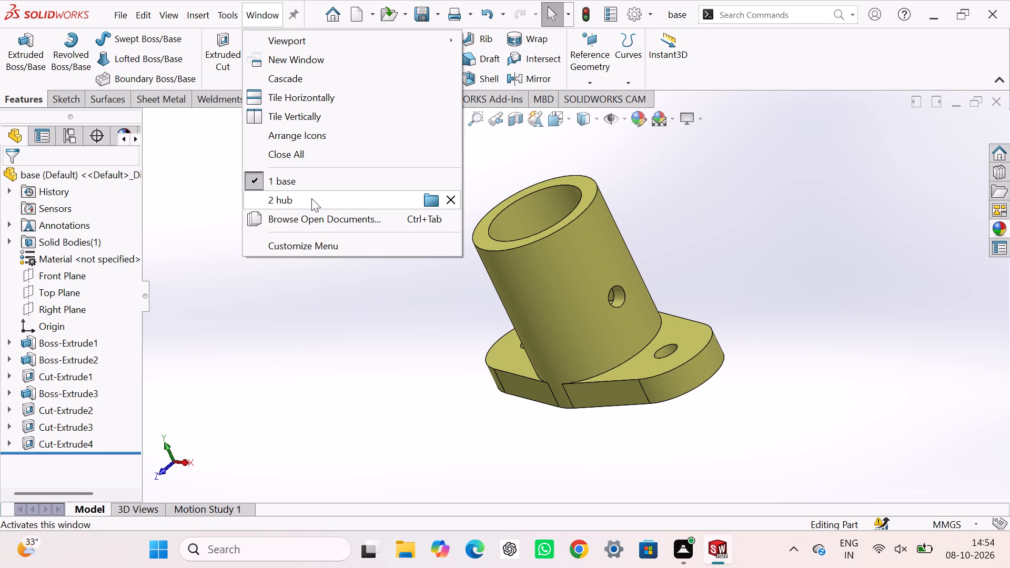
click(311, 198)
click(393, 267)
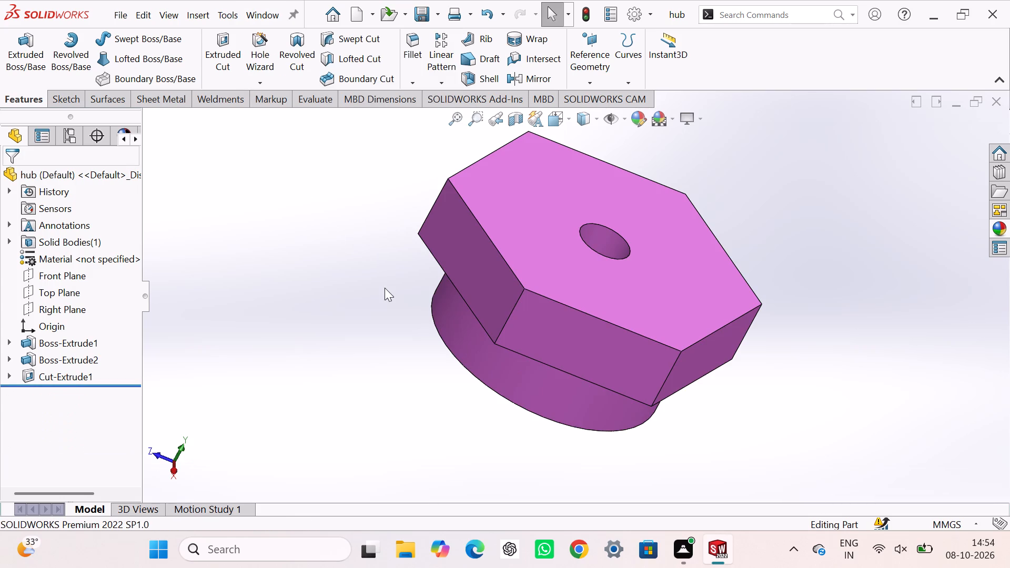
scroll(385, 288, up, 2)
middle_drag(385, 288, 348, 270)
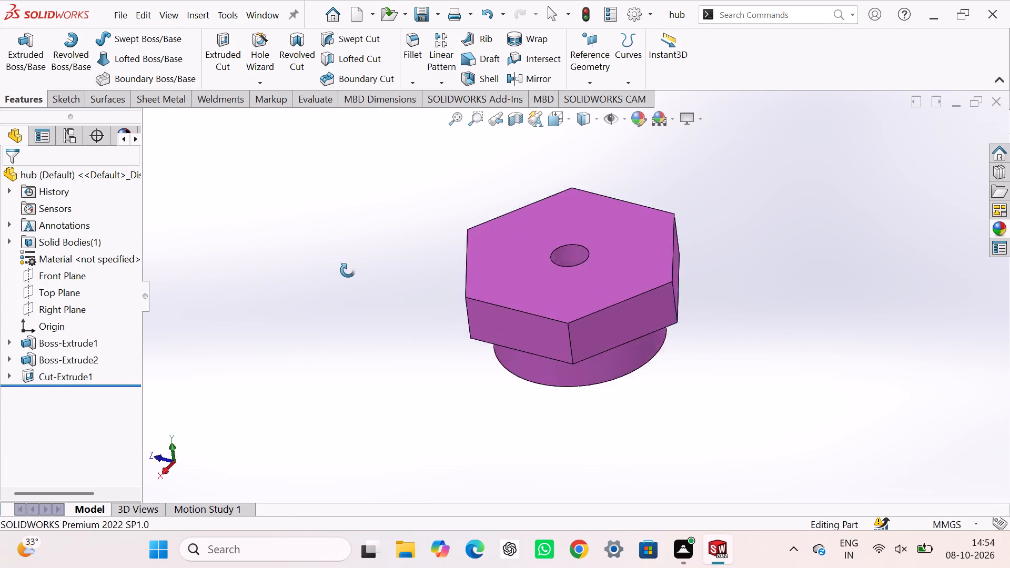
middle_drag(348, 270, 358, 287)
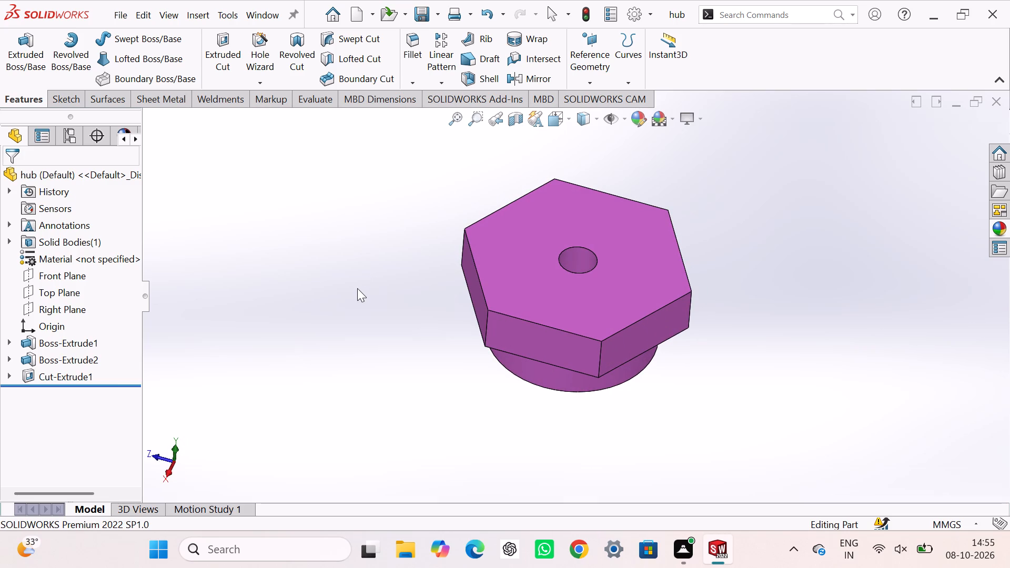
Create a new part document.
key(ctrl+n)
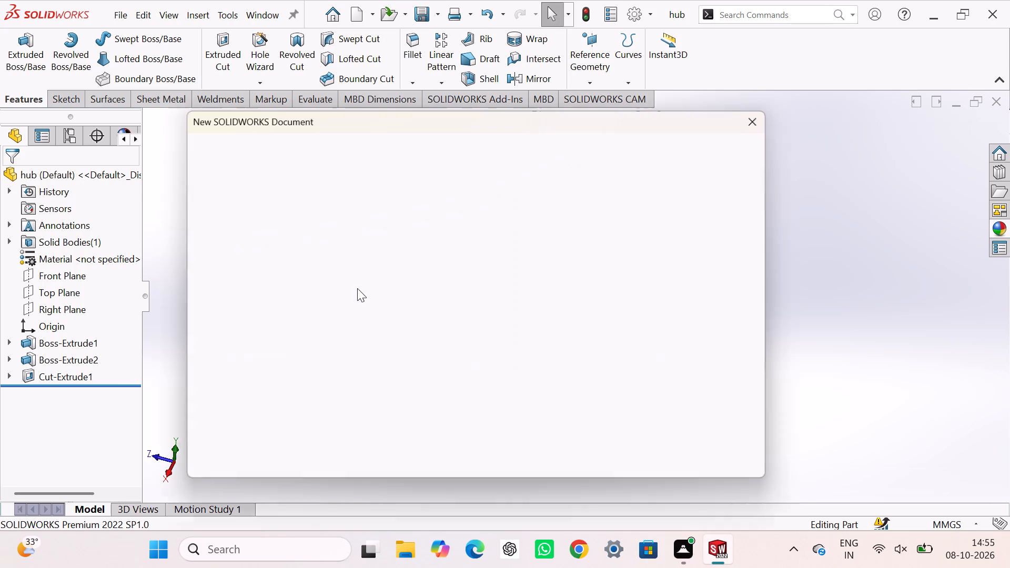
click(572, 460)
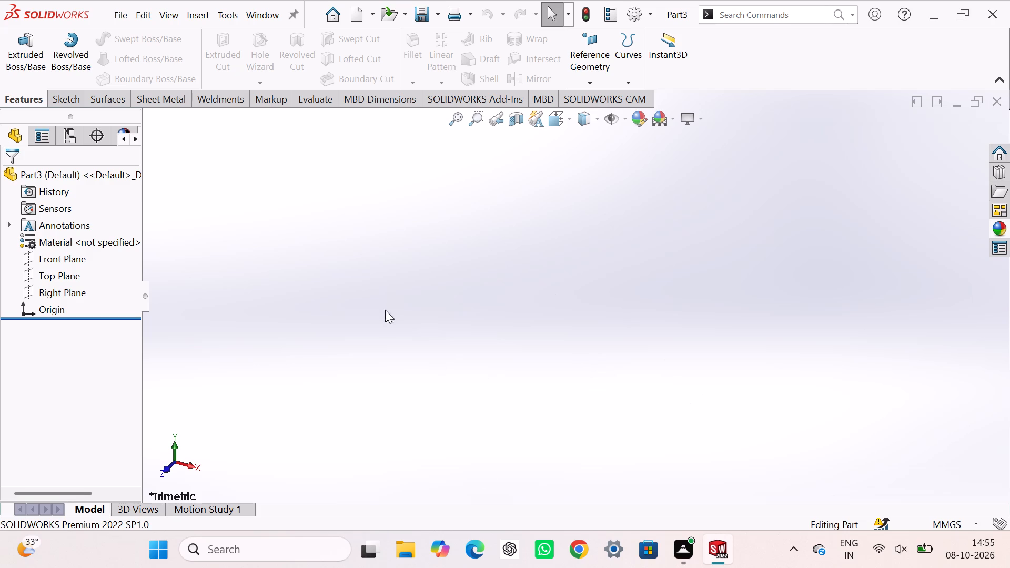
Sketch a six-sided inscribed-circle polygon on the Top Plane, centred on the origin, with a vertex about 37.7 mm straight below it.
click(79, 269)
click(95, 253)
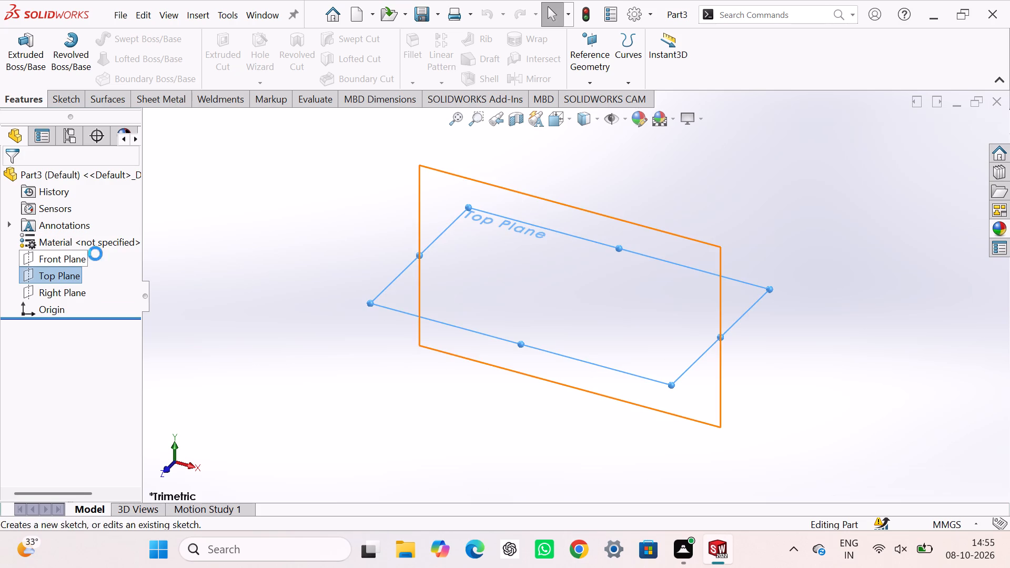
click(314, 191)
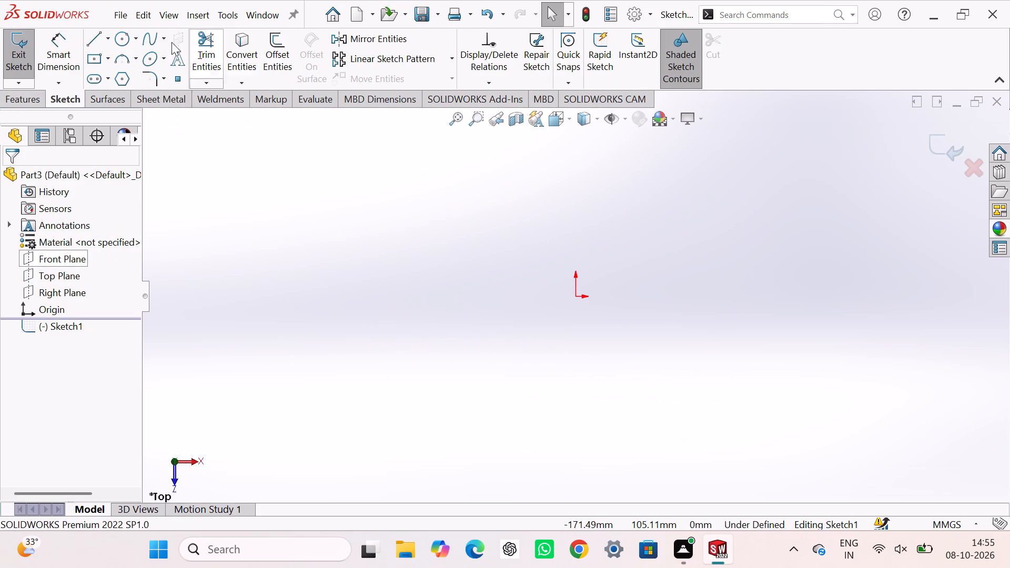
click(120, 46)
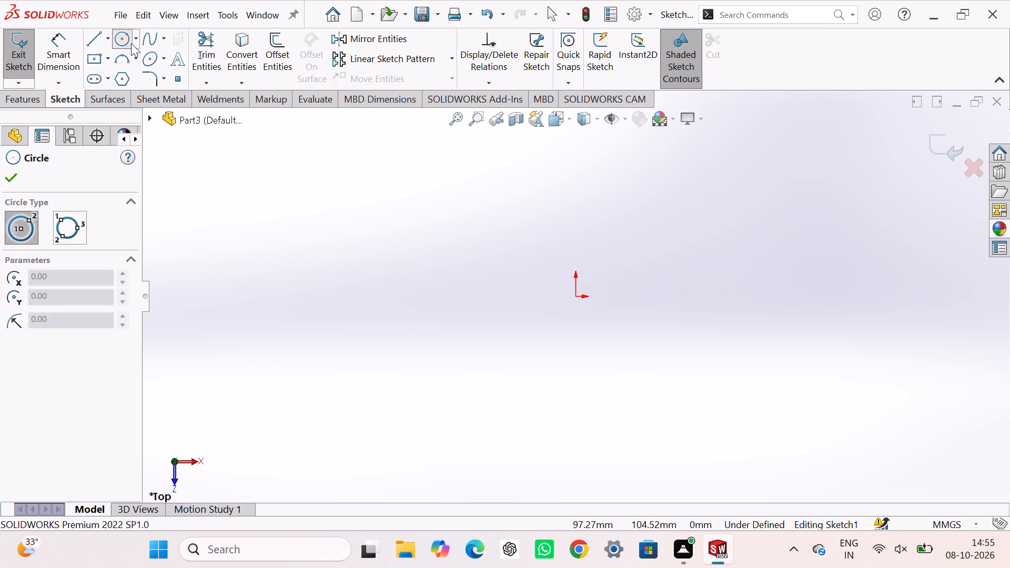
click(119, 81)
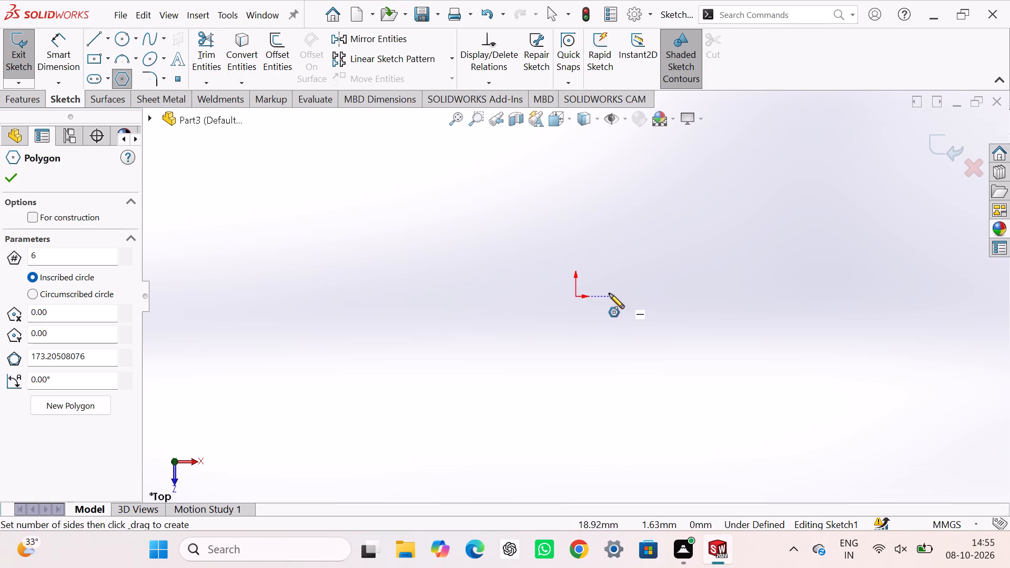
drag(575, 295, 580, 298)
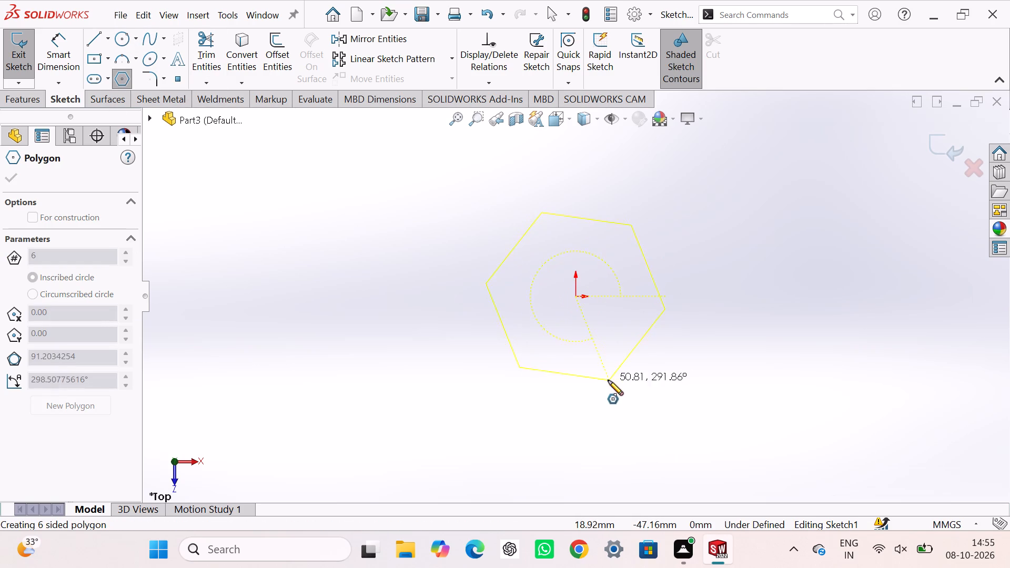
click(577, 363)
right_click(405, 315)
click(421, 326)
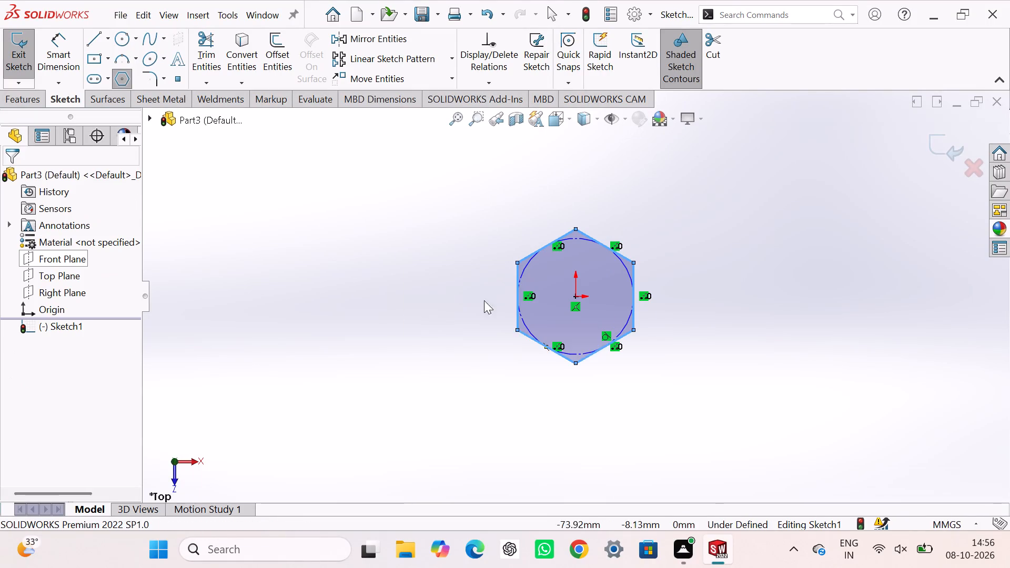
Add a Vertical relation to the hexagon's left side.
click(517, 285)
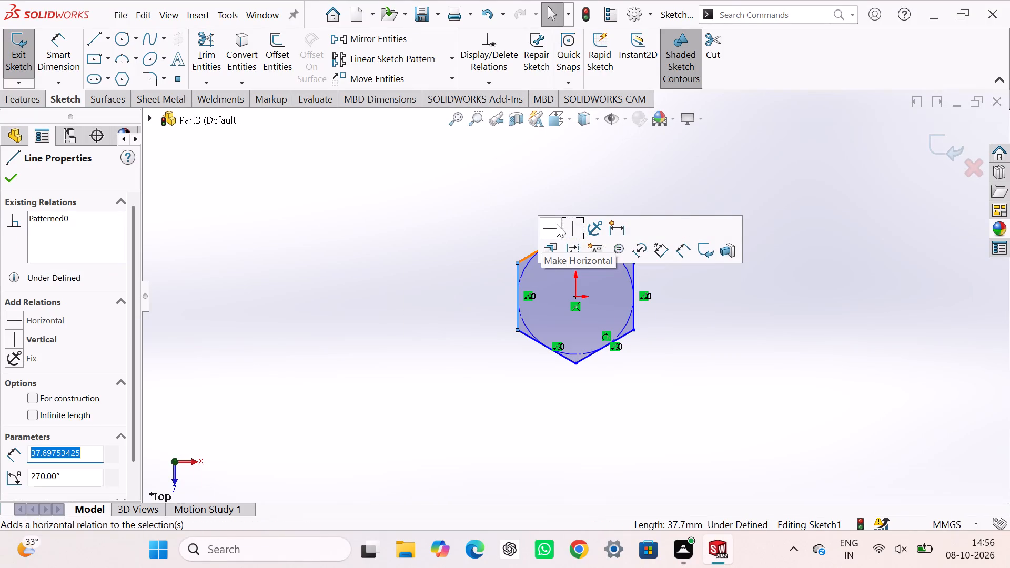
click(567, 228)
click(408, 217)
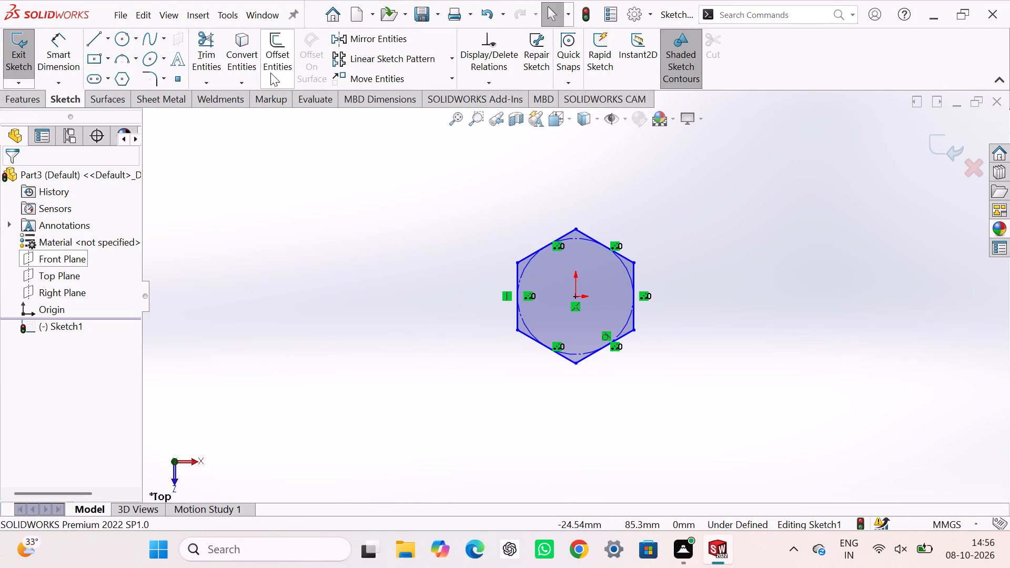
Sketch a circle of about 16 mm radius inside the hexagon, centred on the origin.
click(124, 42)
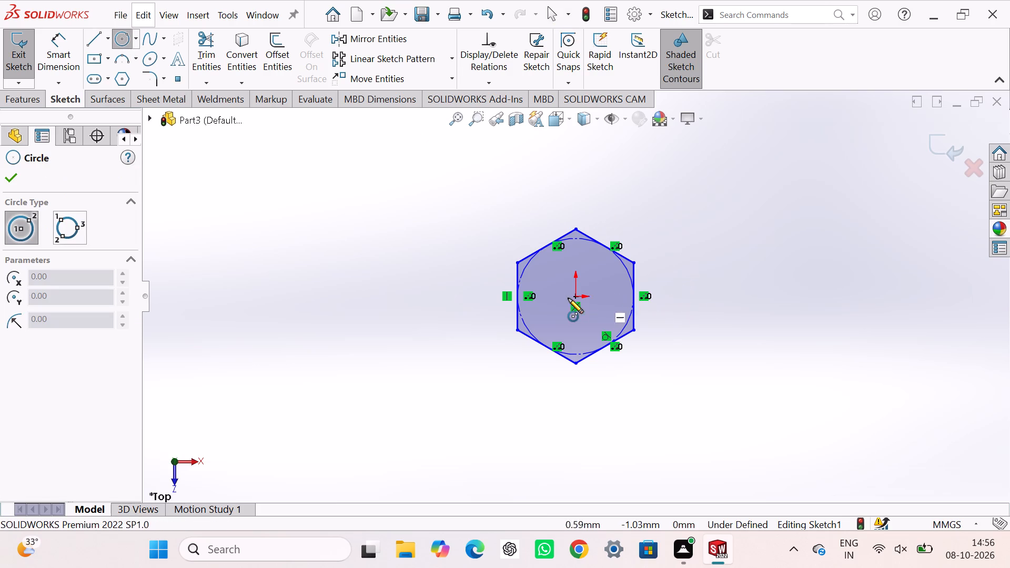
click(578, 296)
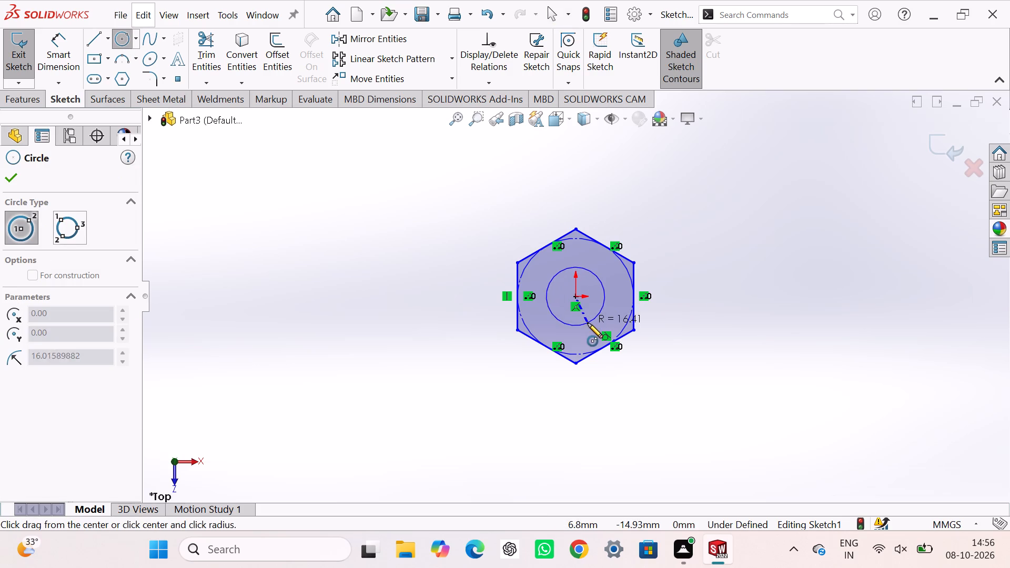
click(588, 323)
Dimension the distance between the hexagon's two vertical sides, placed below the hexagon, and try to set it to 16 mm.
right_drag(746, 319, 745, 176)
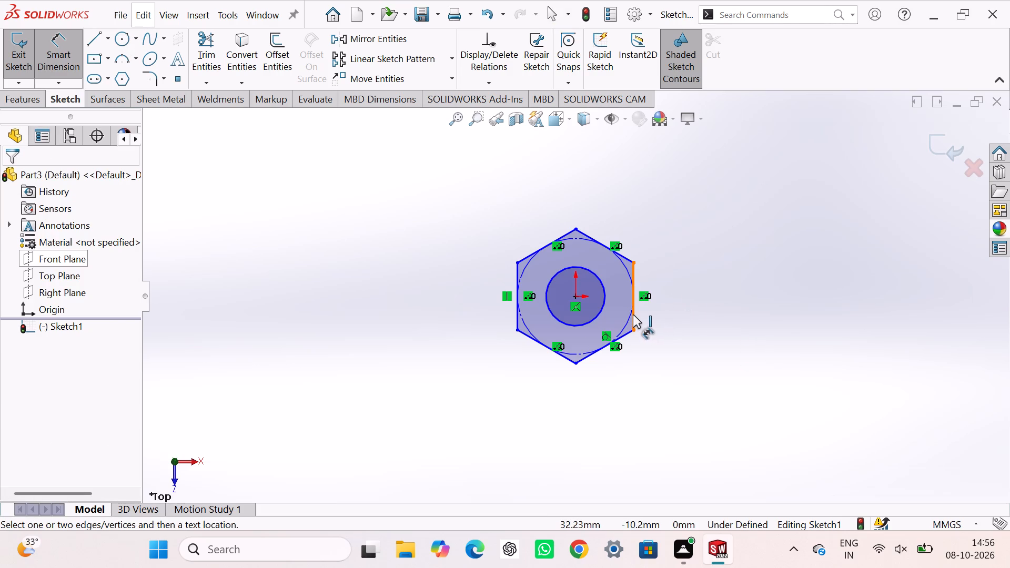
click(634, 314)
drag(519, 313, 526, 342)
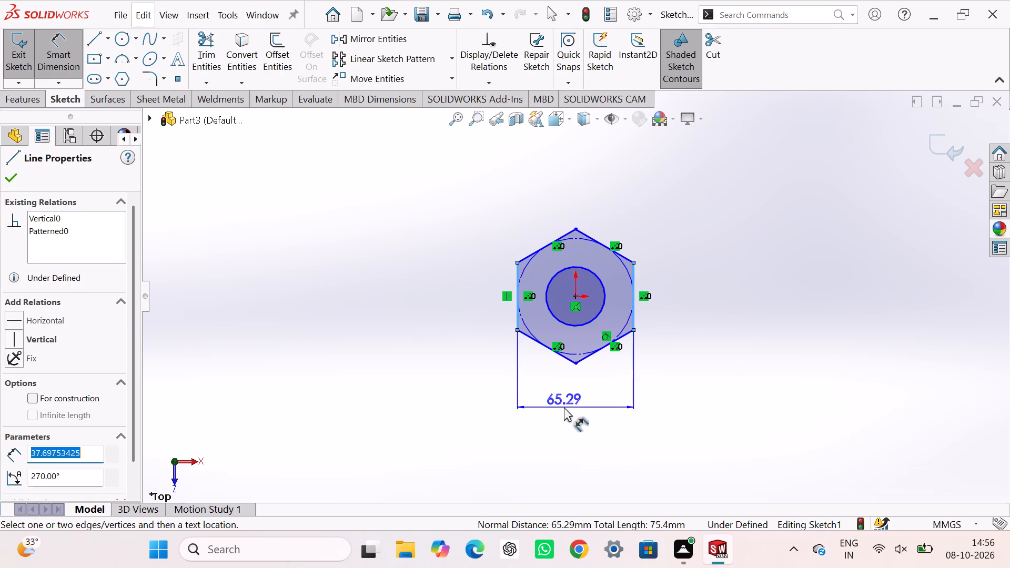
click(567, 407)
click(584, 324)
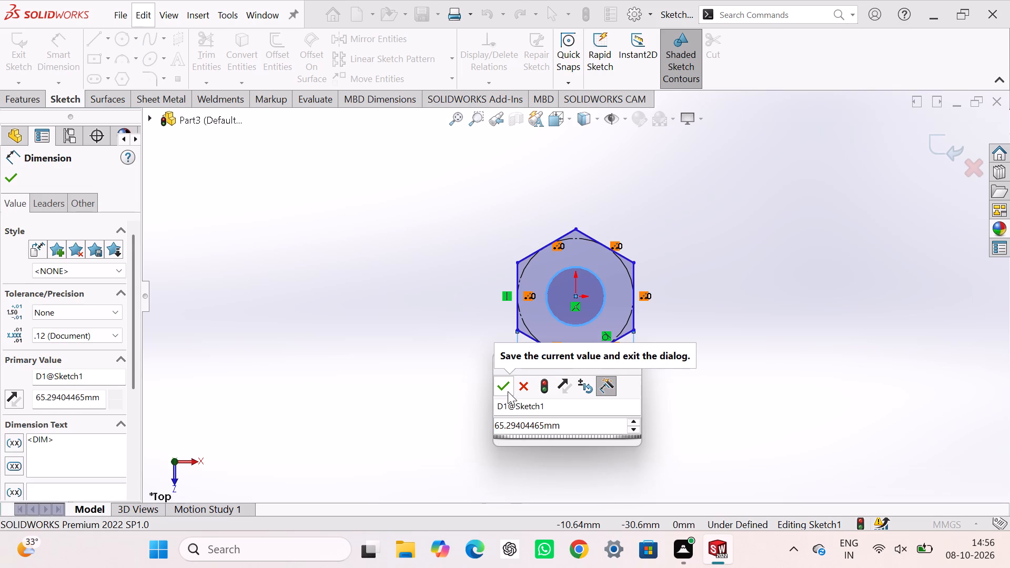
text(16)
key(Return)
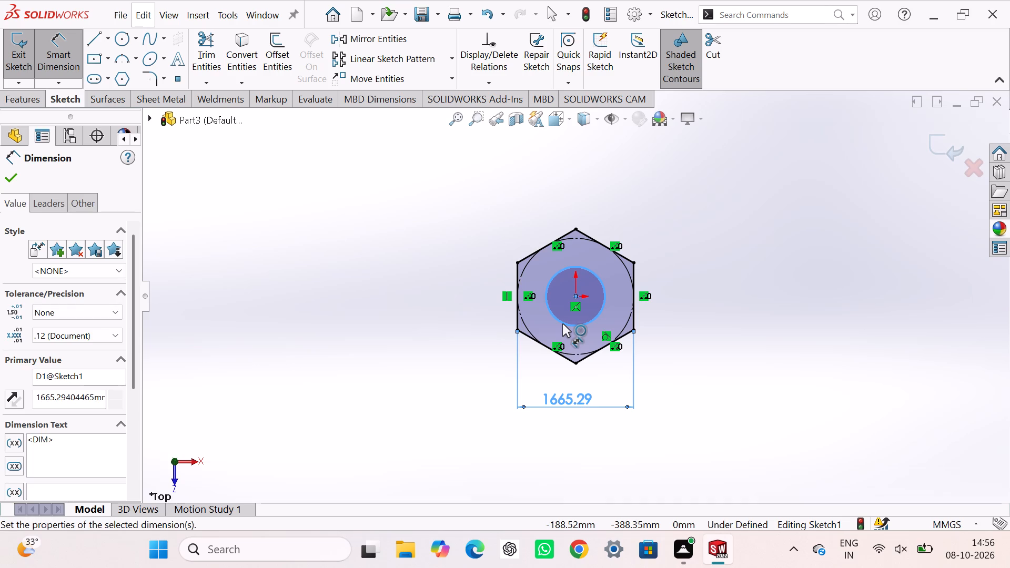
Dimension the inner circle's diameter as 12 mm.
click(563, 323)
click(471, 304)
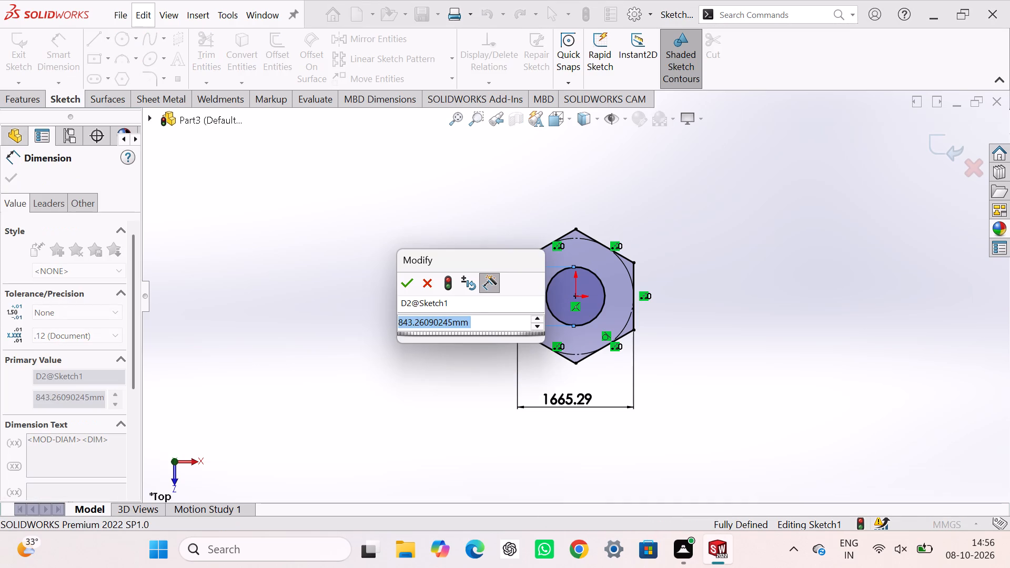
text(12)
key(Return)
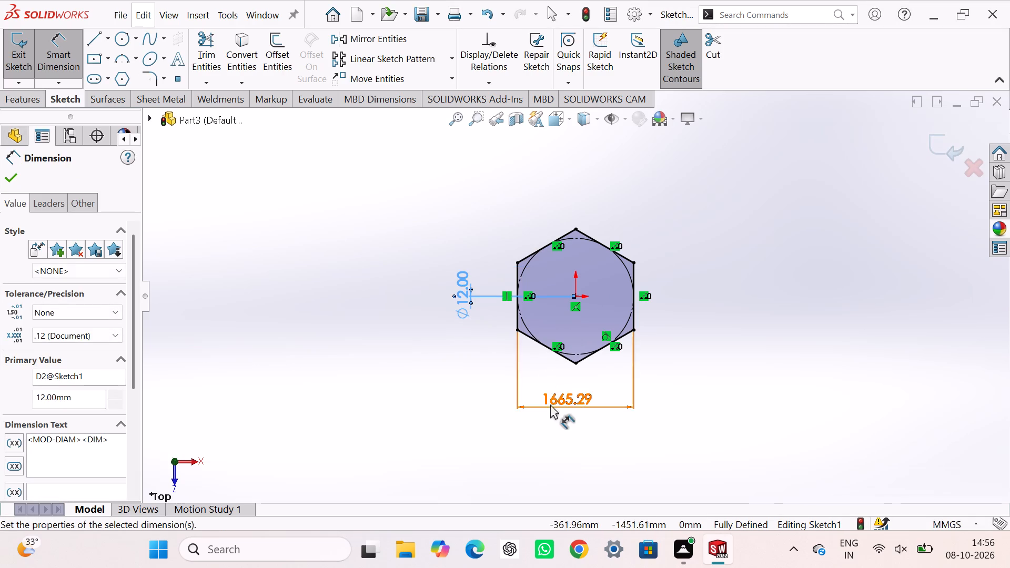
Set the distance between the hexagon's vertical sides to 16 mm and exit the sketch.
double_click(556, 398)
key(1)
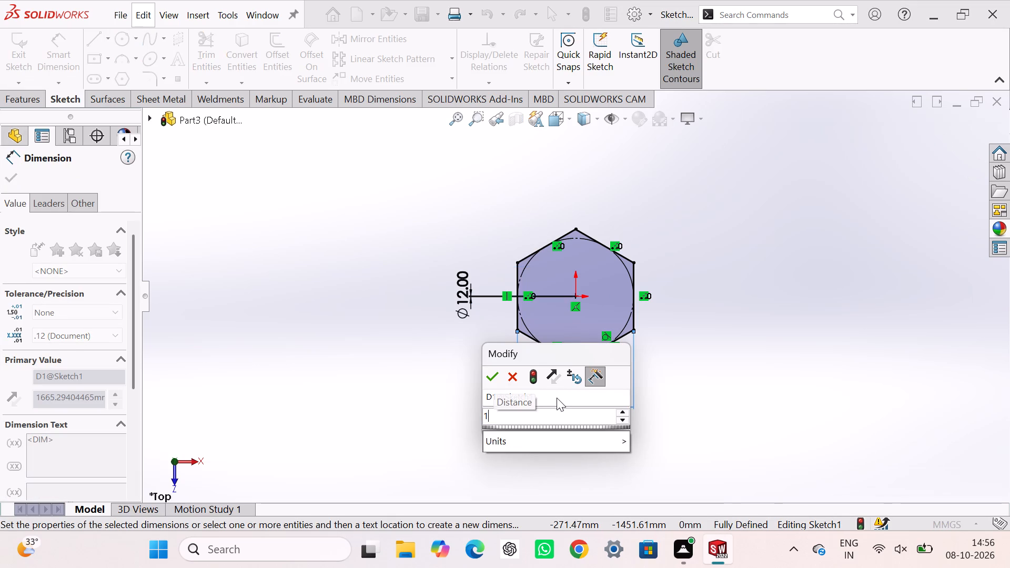
key(6)
key(Return)
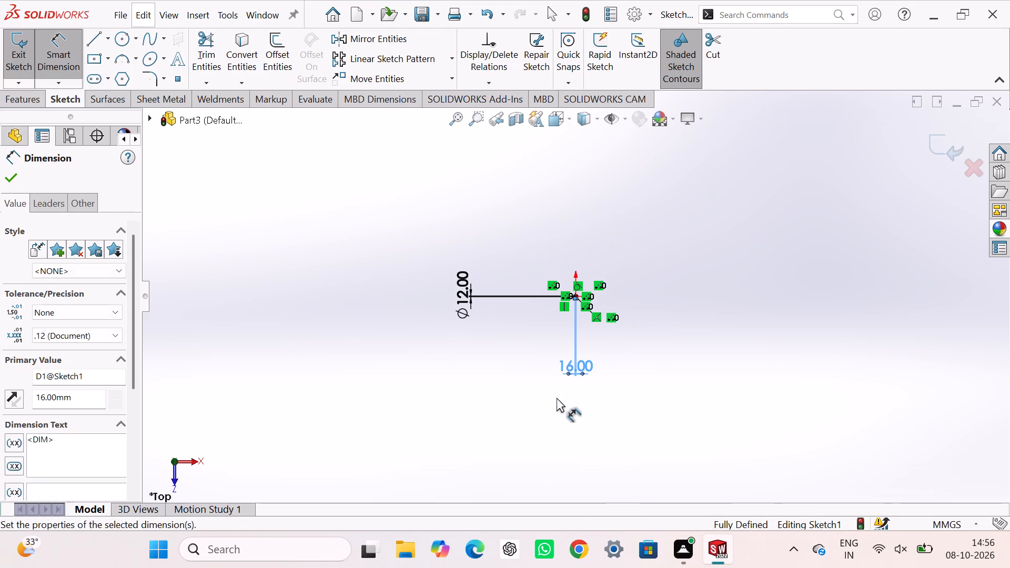
click(931, 151)
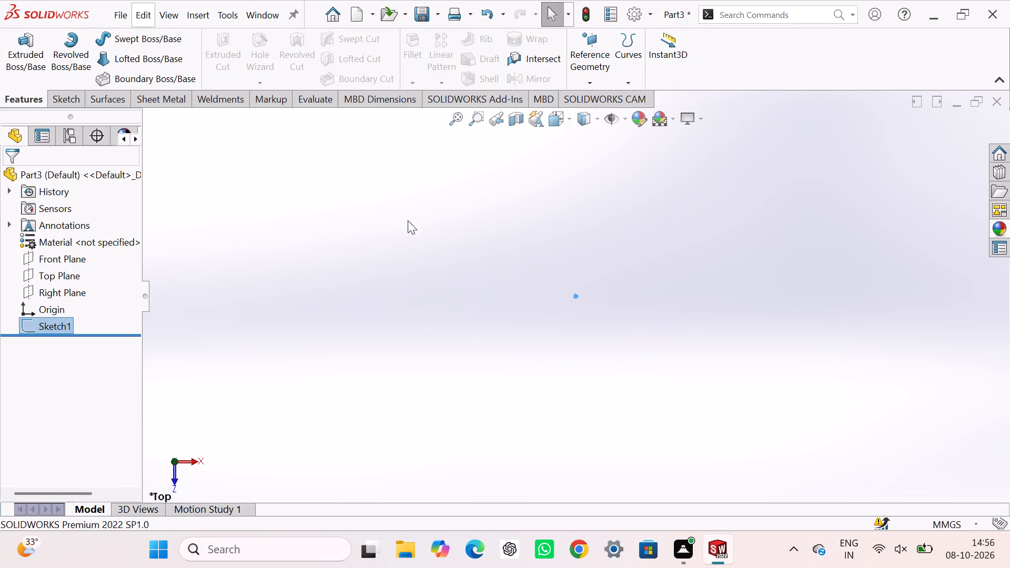
Extrude the hexagon and circle sketch 8 mm with the Mid Plane end condition.
click(23, 37)
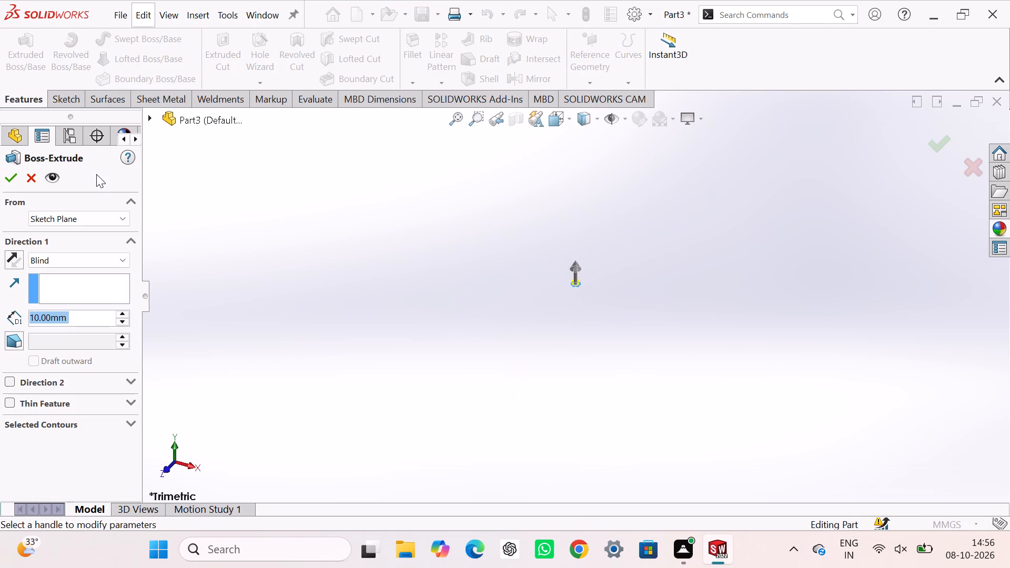
key(8)
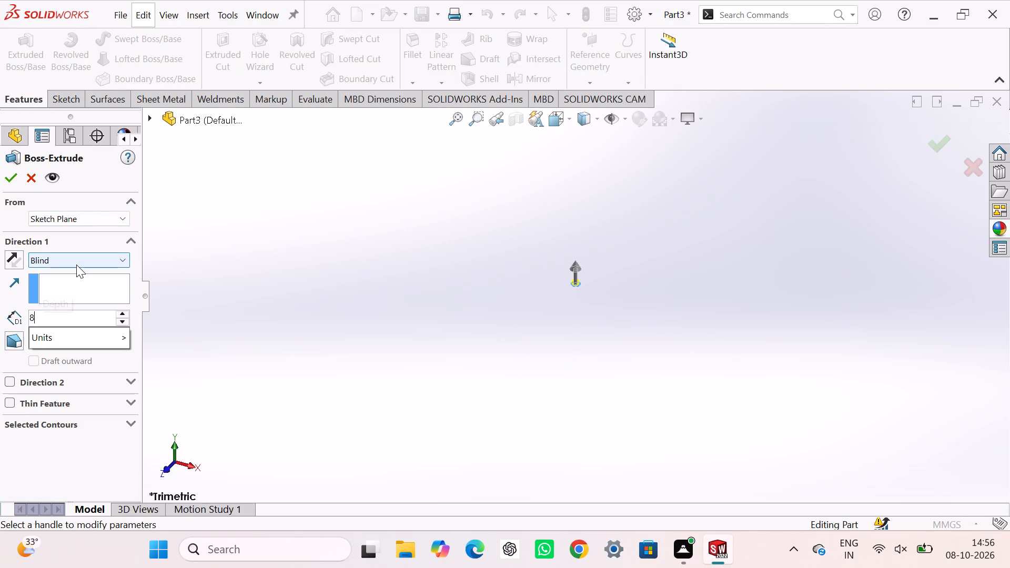
key(Return)
click(73, 255)
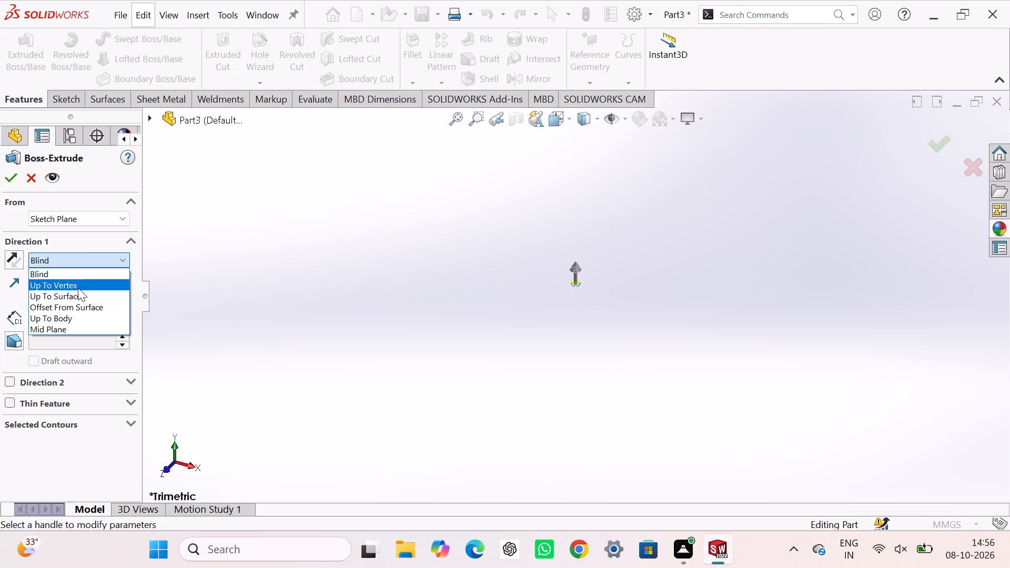
click(72, 329)
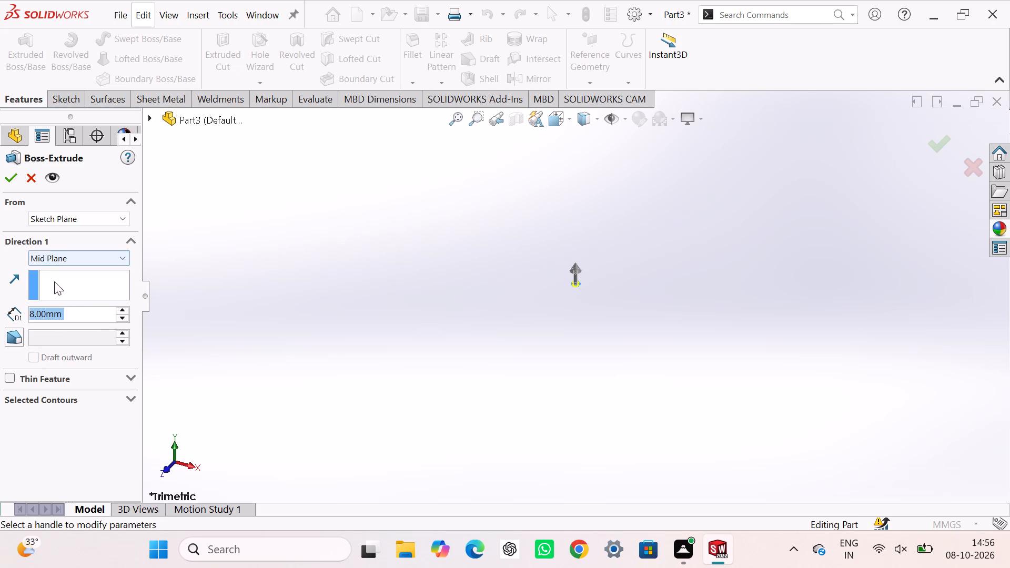
click(13, 179)
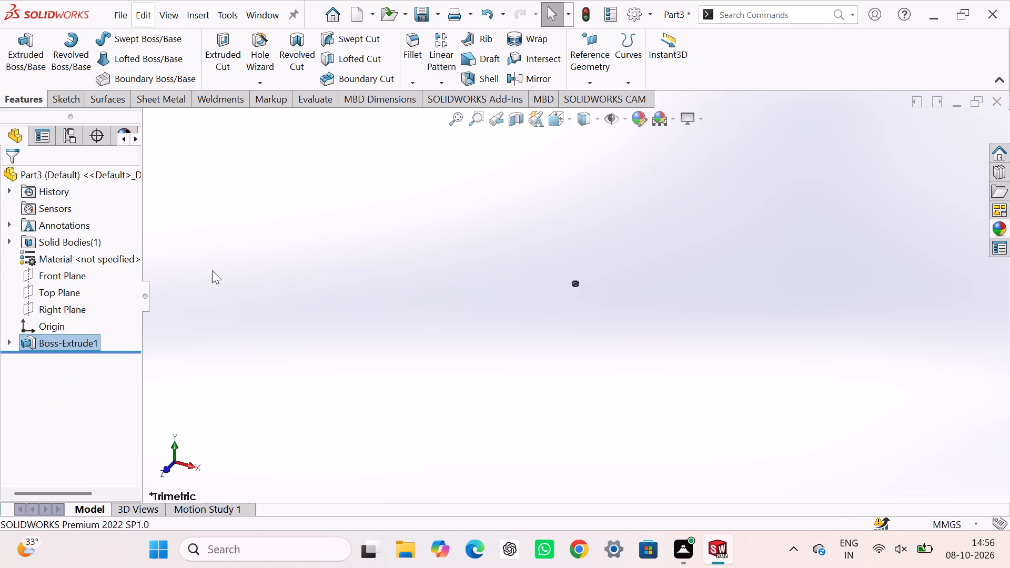
Apply a dark green colour from the standard swatches to the whole hexagonal part.
key(ctrl+7)
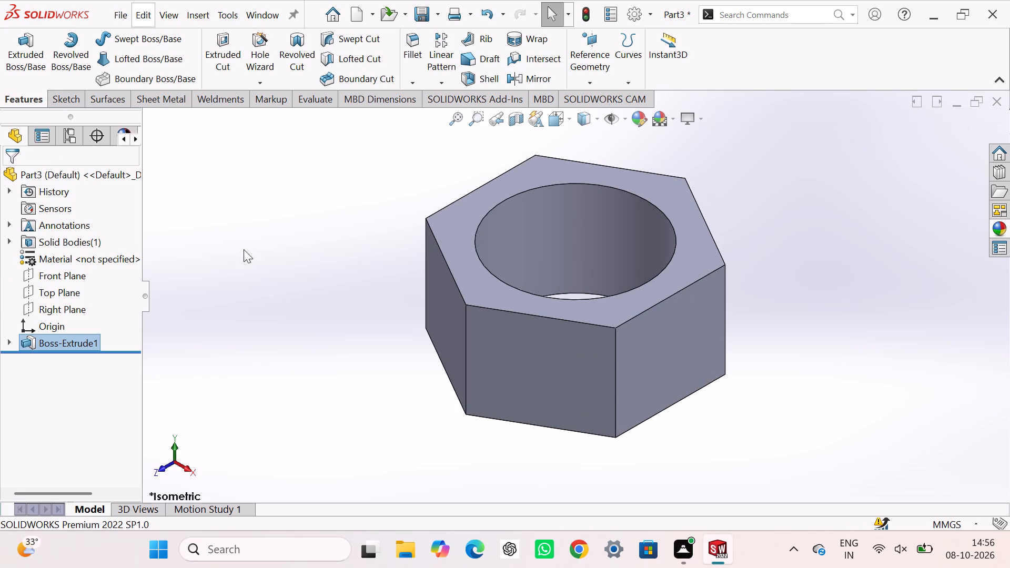
scroll(280, 265, up, 2)
click(317, 285)
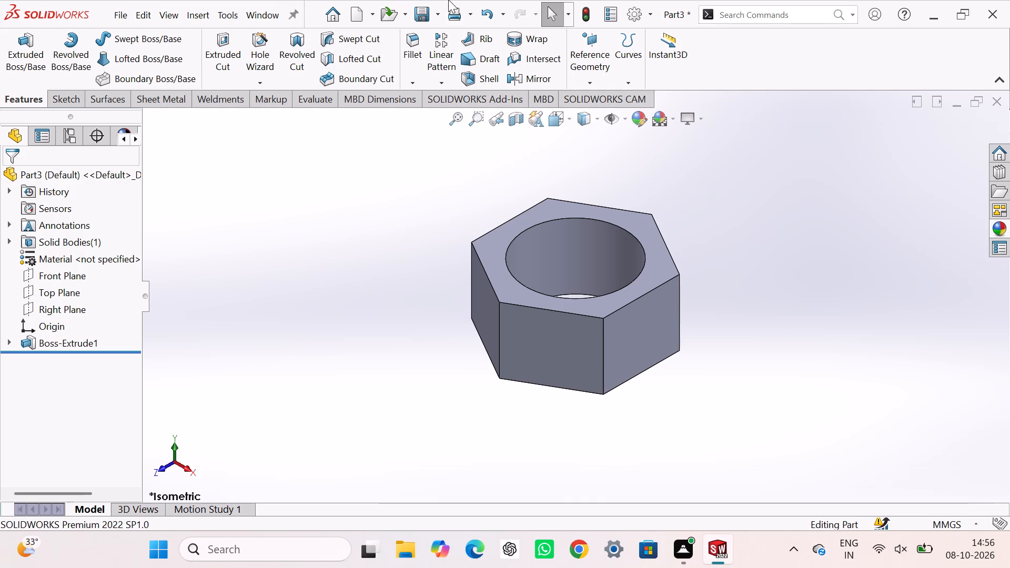
click(631, 125)
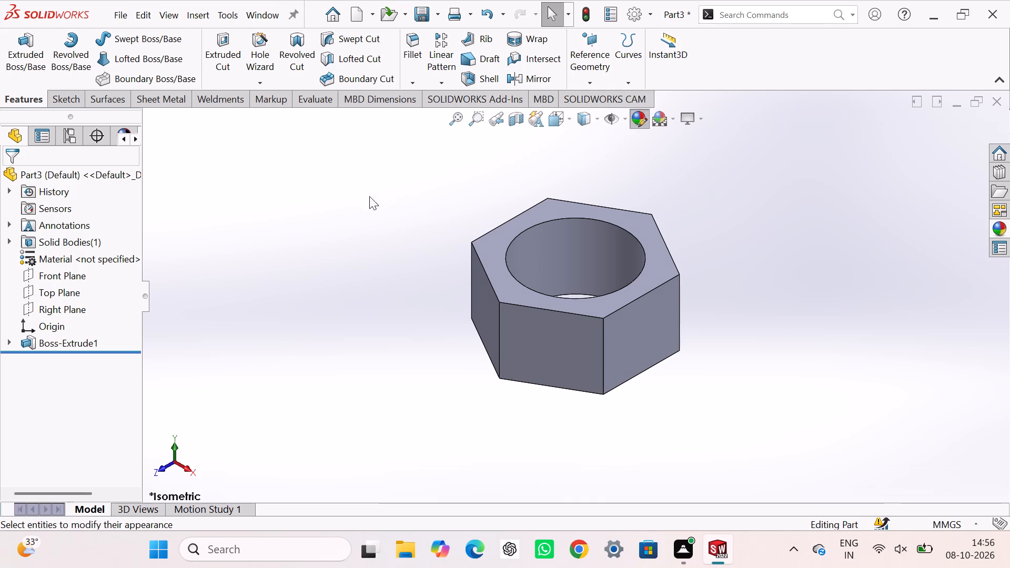
scroll(75, 478, down, 2)
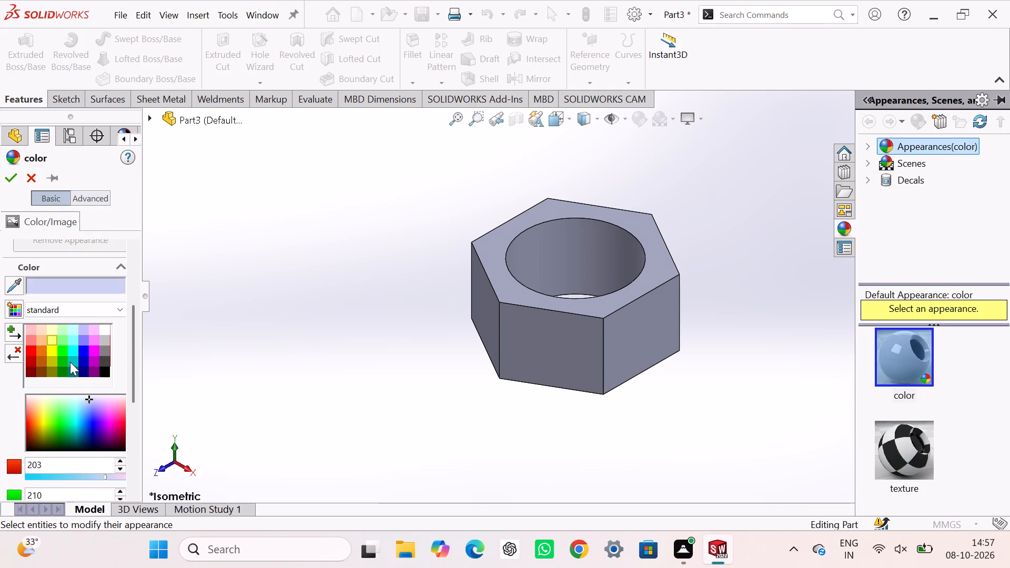
click(64, 372)
click(9, 179)
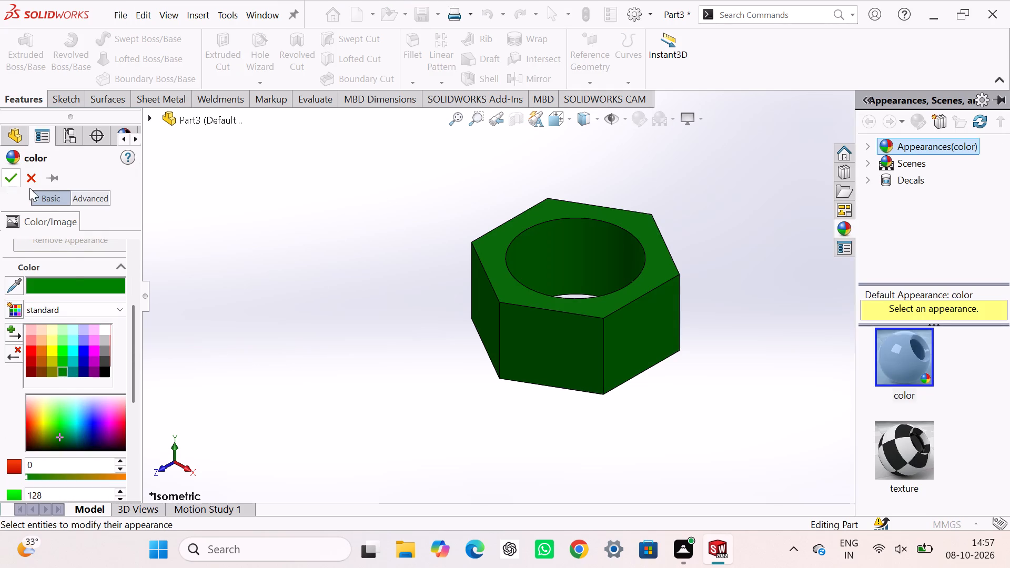
click(247, 236)
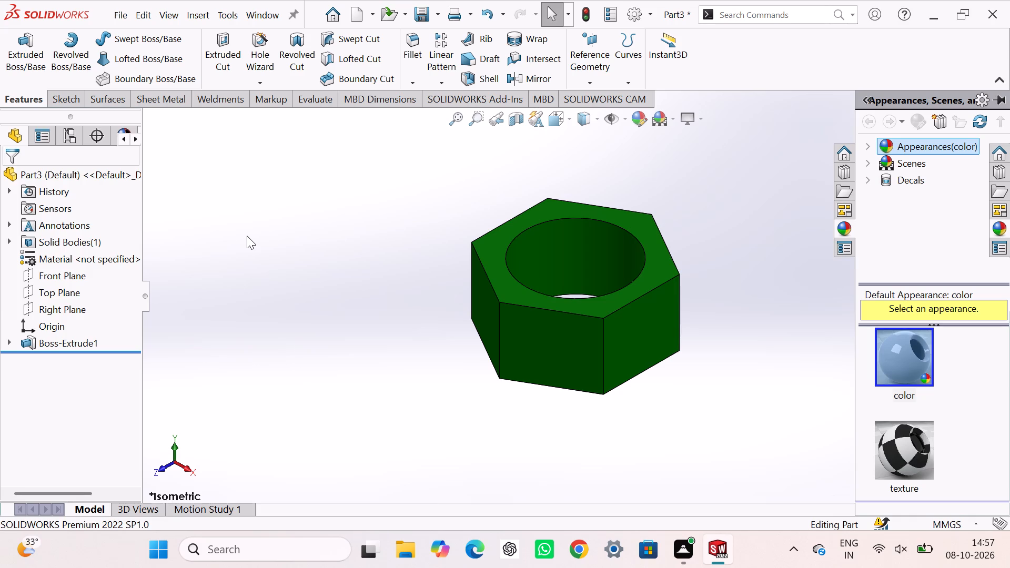
Save the part as nut in the Solidworks folder.
key(ctrl+s)
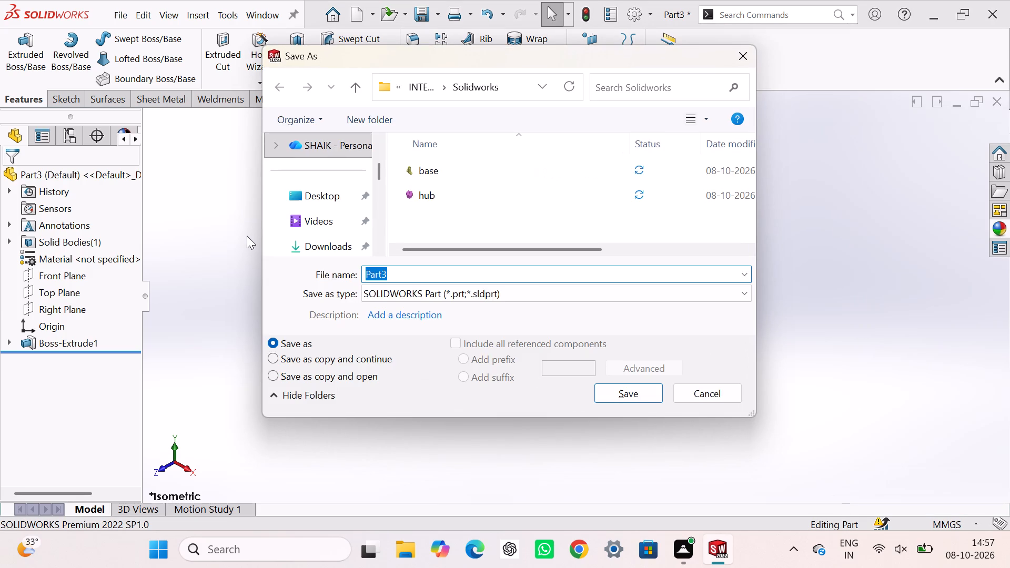
key(n)
text(ut)
key(Return)
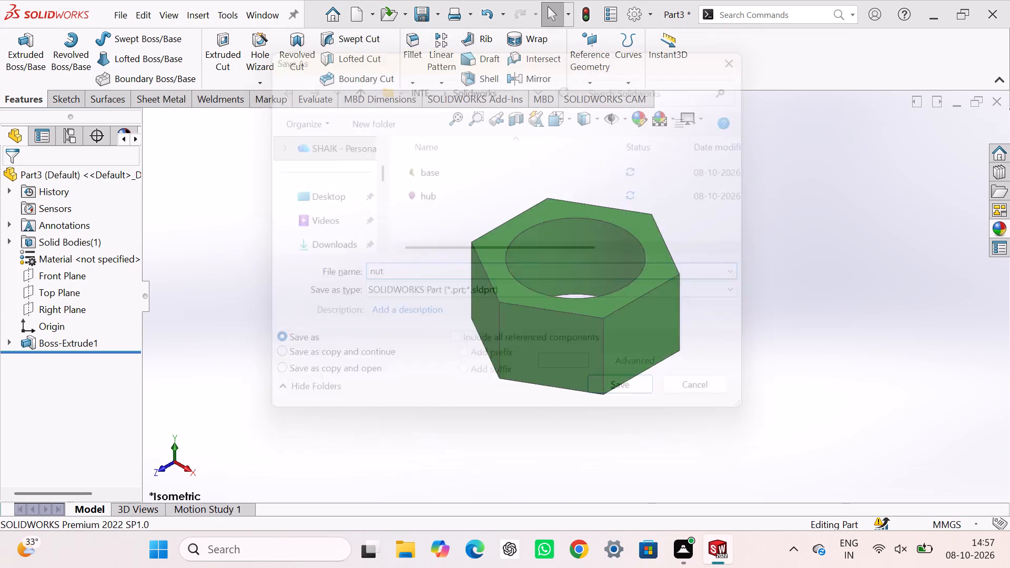
Create a new part document.
key(ctrl+n)
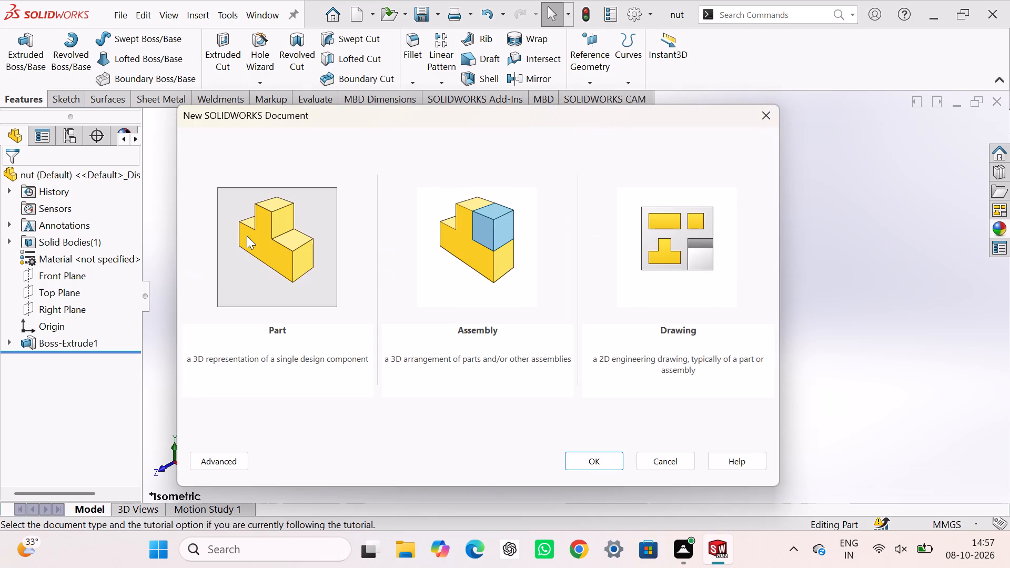
click(261, 247)
click(614, 462)
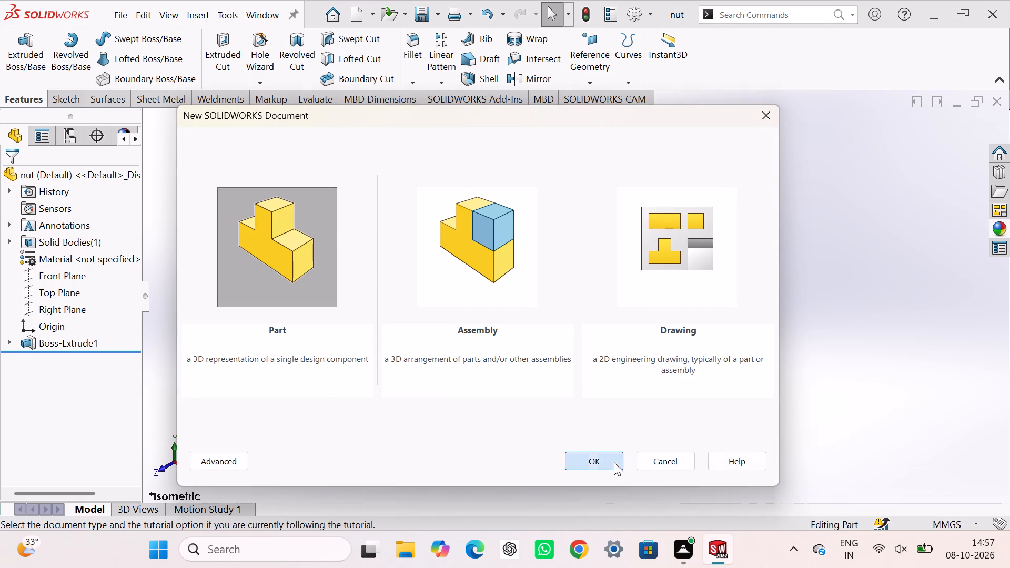
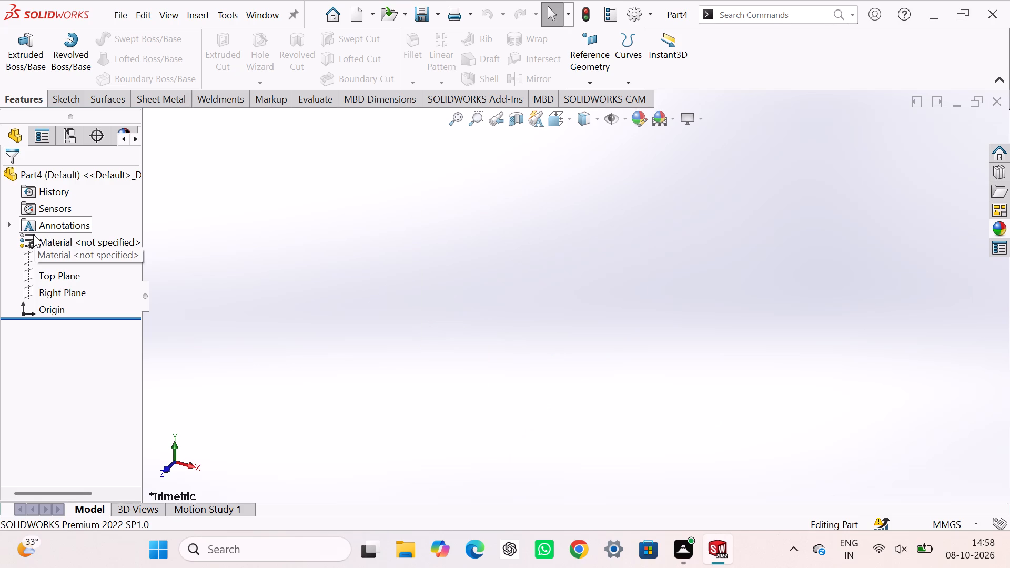
Sketch a 12 mm diameter circle centred on the origin on the Top Plane and close the sketch.
click(57, 275)
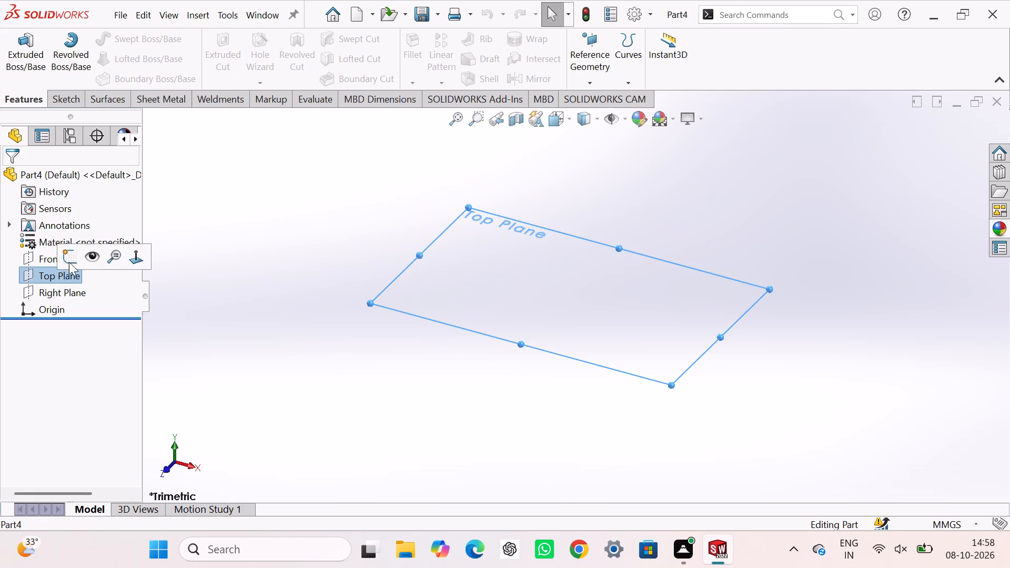
click(72, 259)
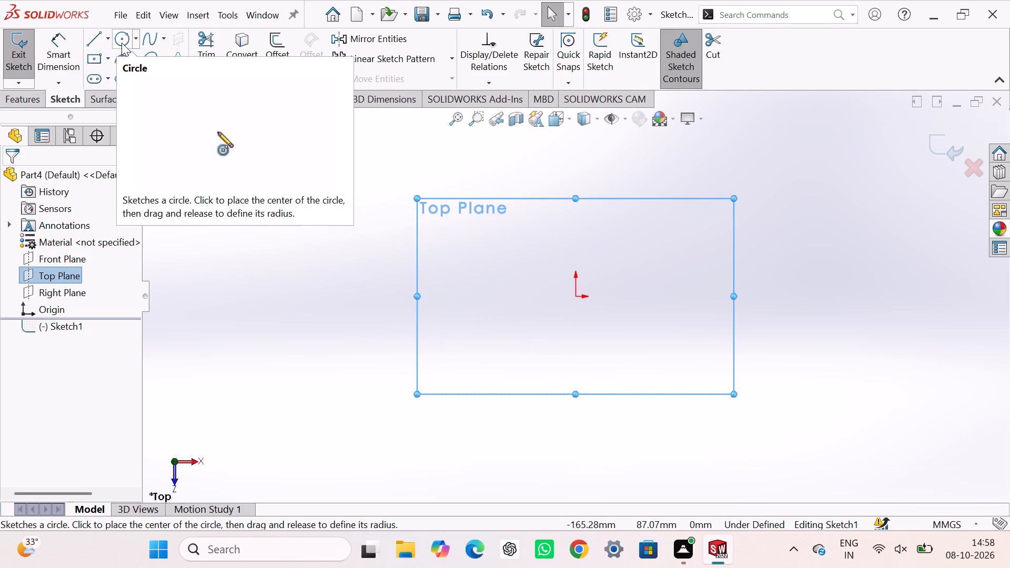
click(122, 43)
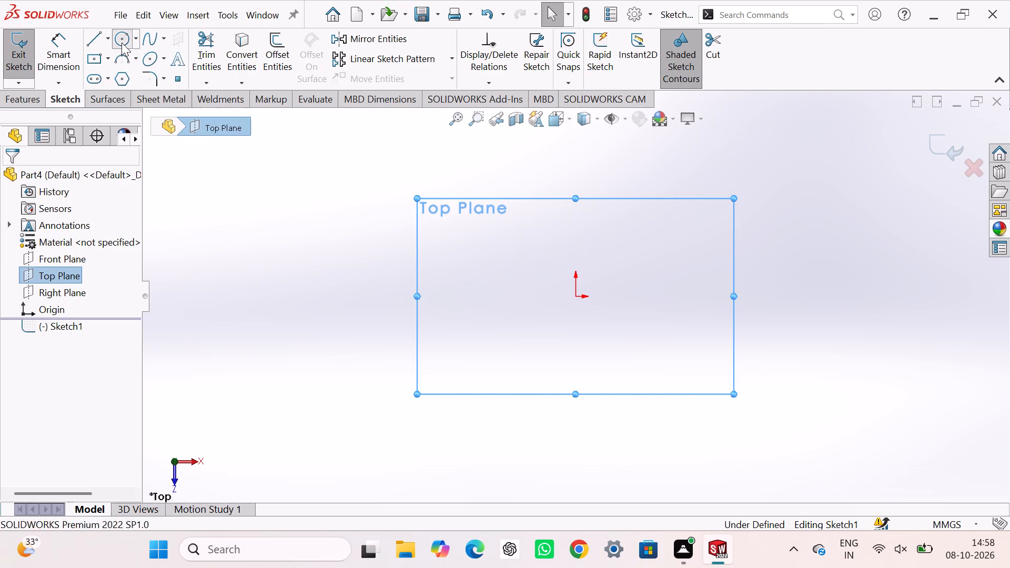
click(577, 296)
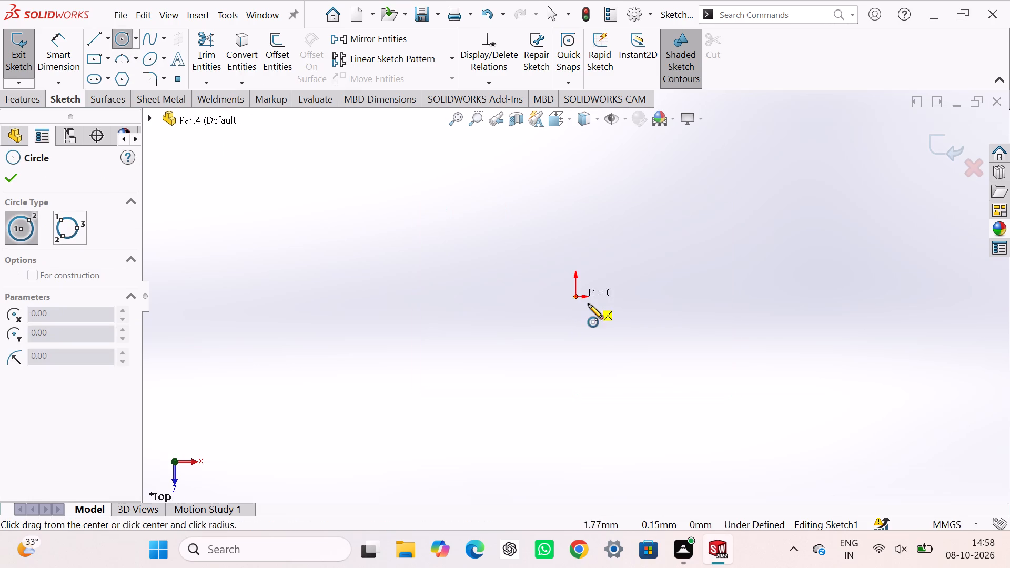
click(602, 335)
right_drag(460, 340, 462, 178)
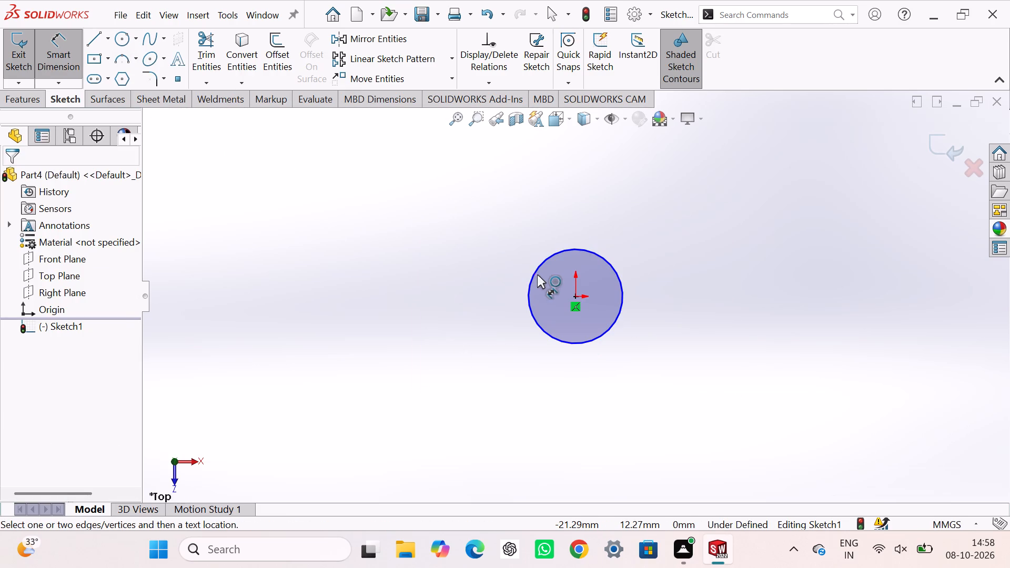
drag(536, 273, 502, 271)
click(423, 265)
text(12)
key(Return)
click(930, 142)
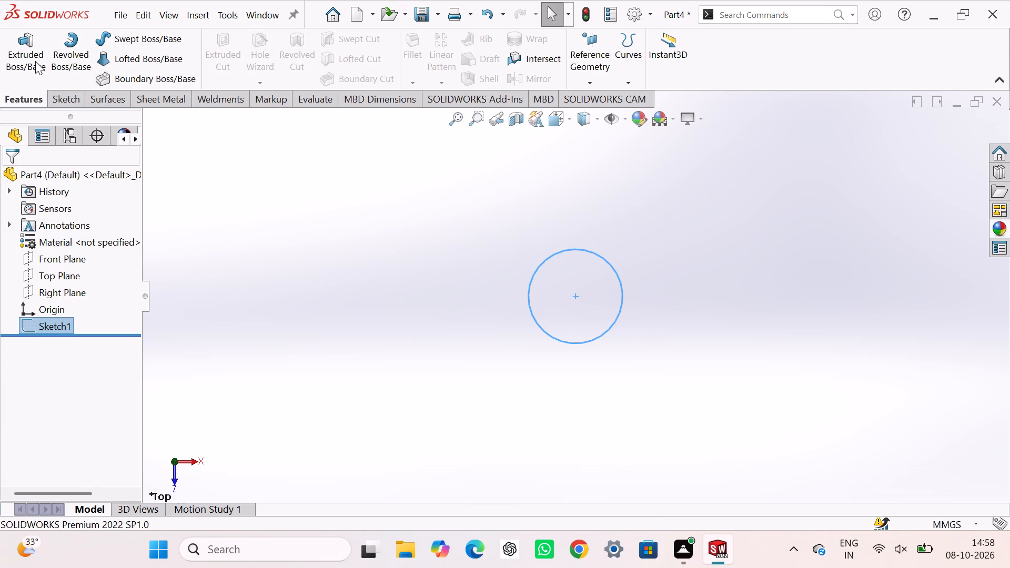
Extrude the circle sketch 45 mm with the Mid Plane end condition.
click(35, 61)
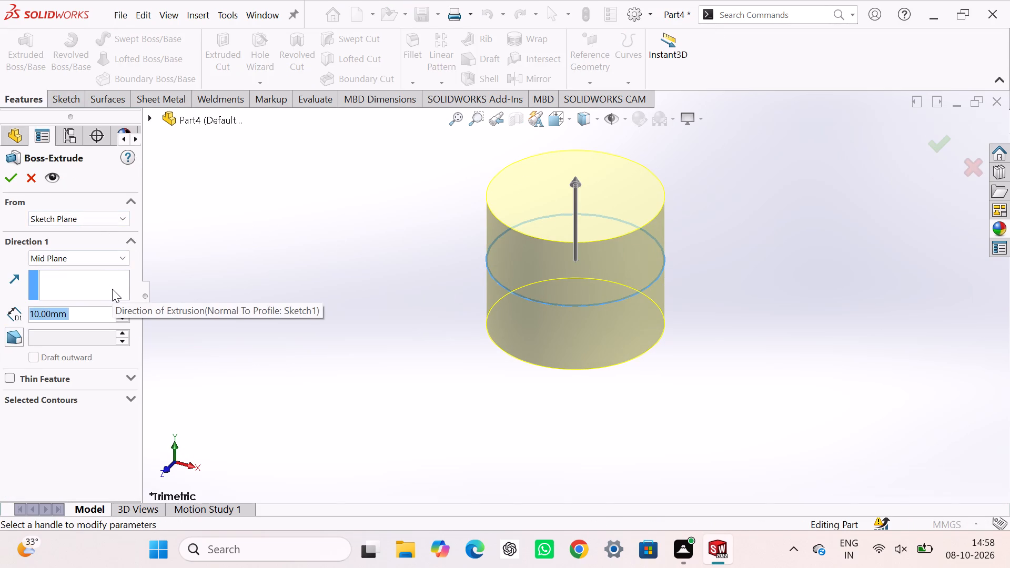
text(45)
key(Return)
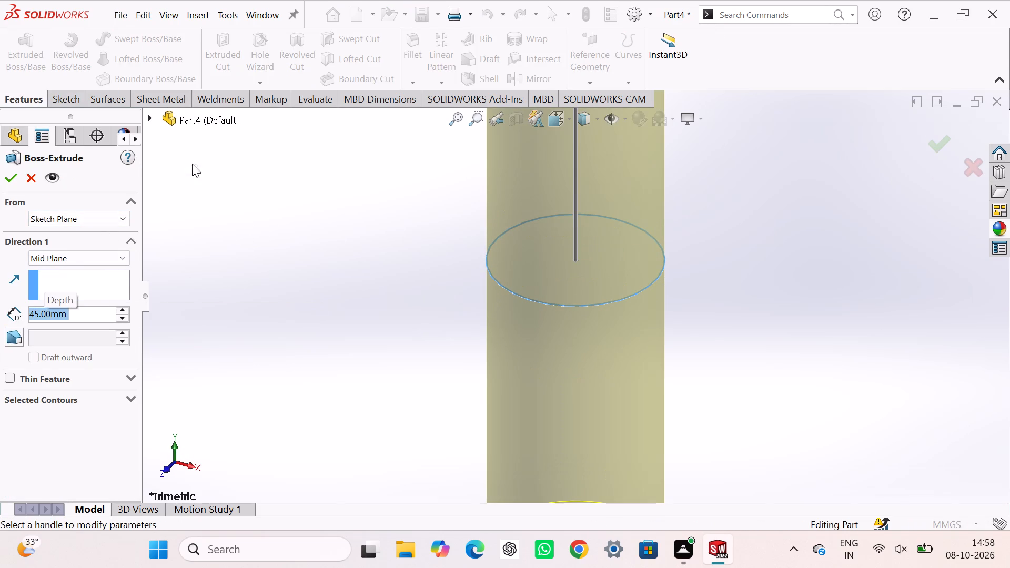
scroll(410, 312, up, 6)
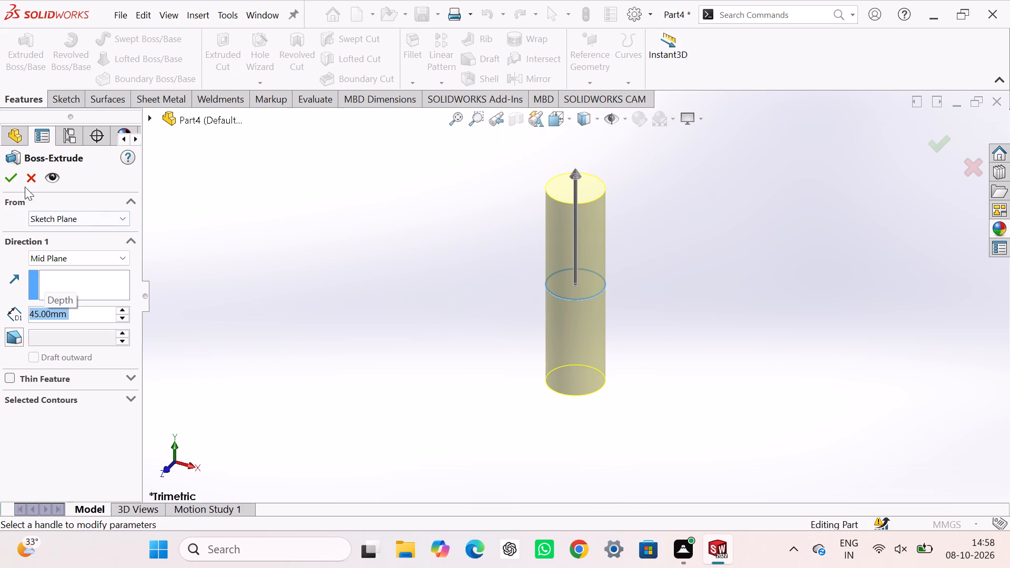
click(13, 181)
click(241, 220)
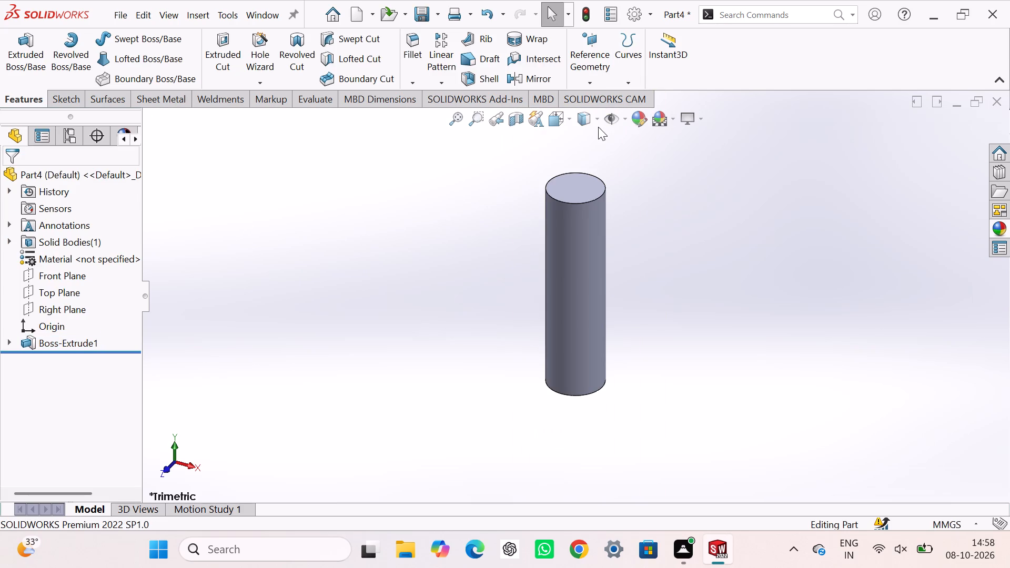
Apply a dark grey colour from the standard swatches to the whole cylindrical part.
click(634, 121)
scroll(68, 457, down, 1)
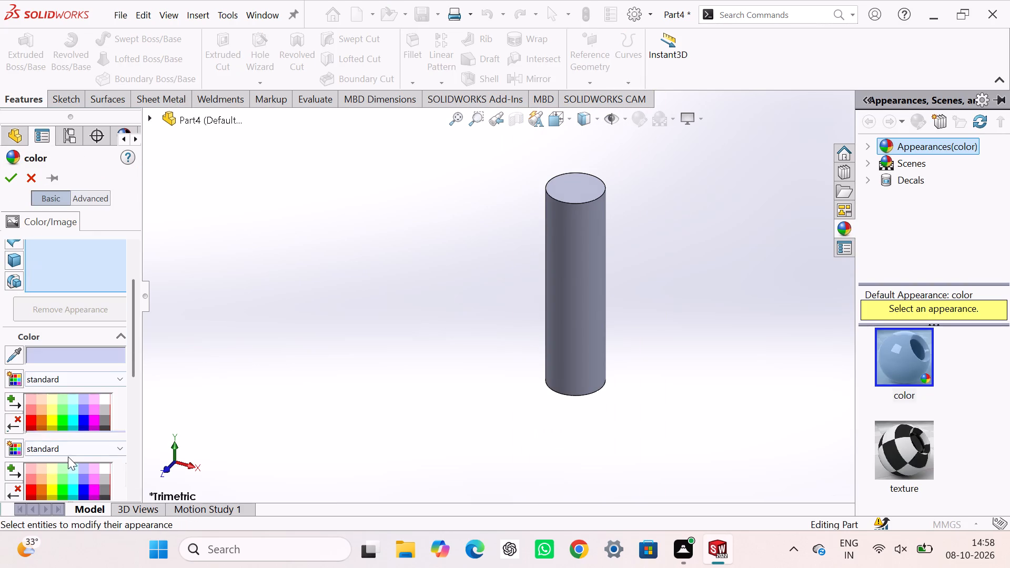
click(102, 412)
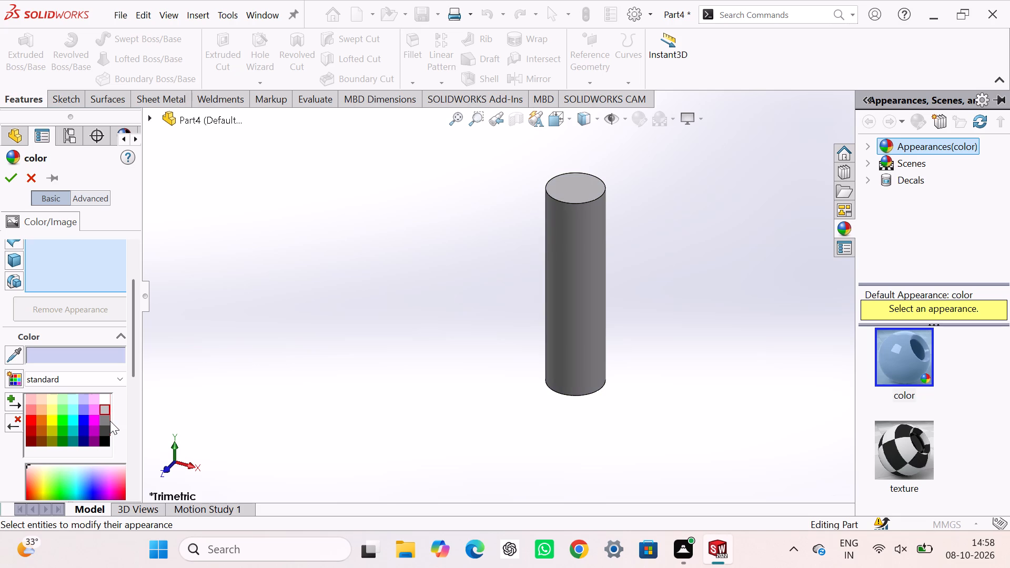
click(104, 423)
click(112, 438)
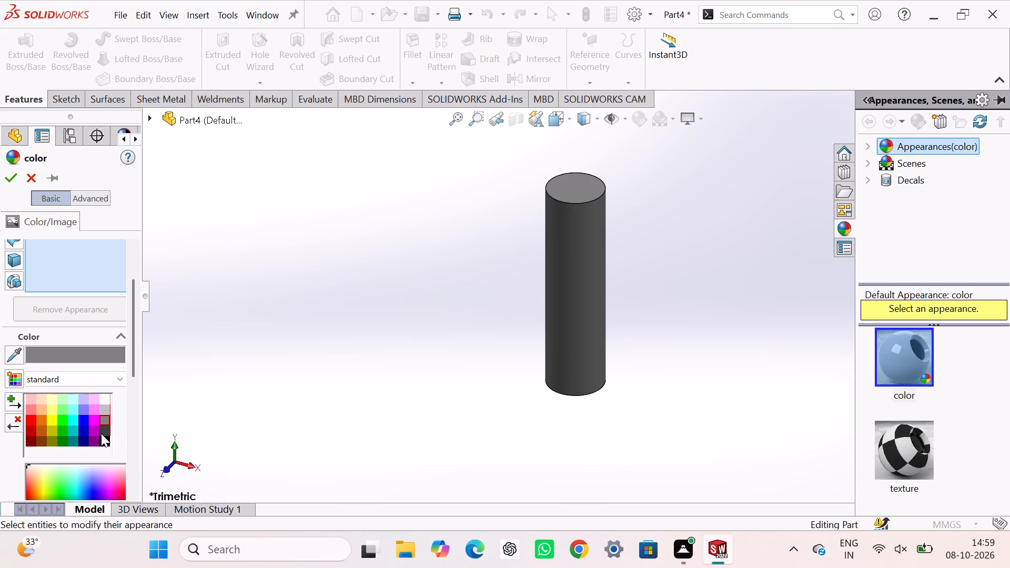
click(102, 430)
click(11, 182)
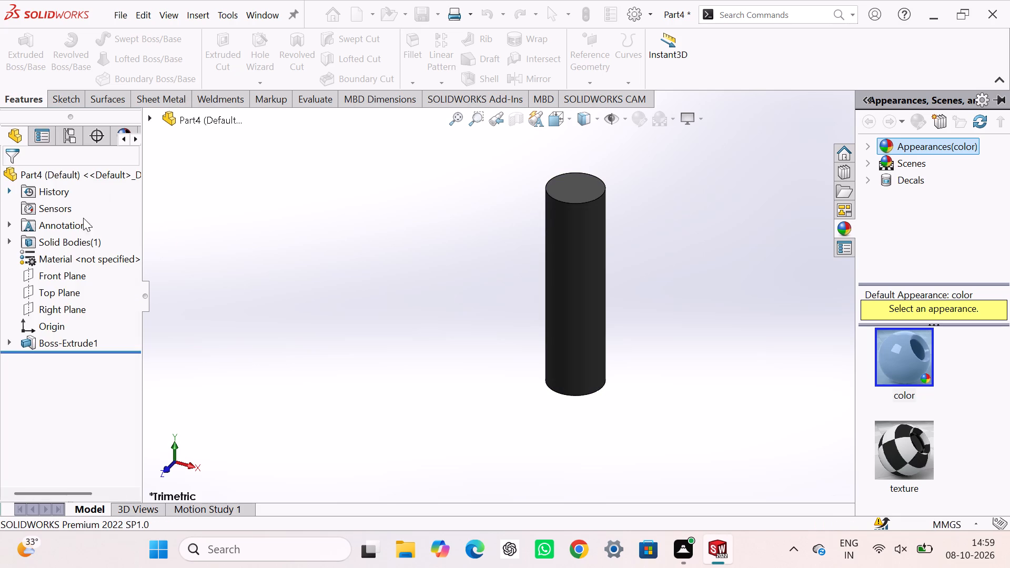
click(254, 258)
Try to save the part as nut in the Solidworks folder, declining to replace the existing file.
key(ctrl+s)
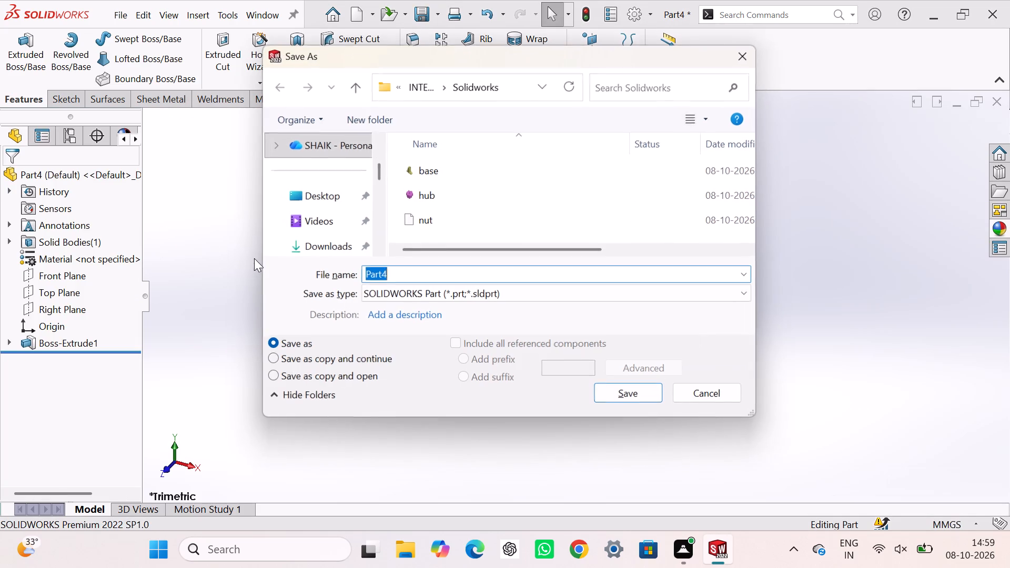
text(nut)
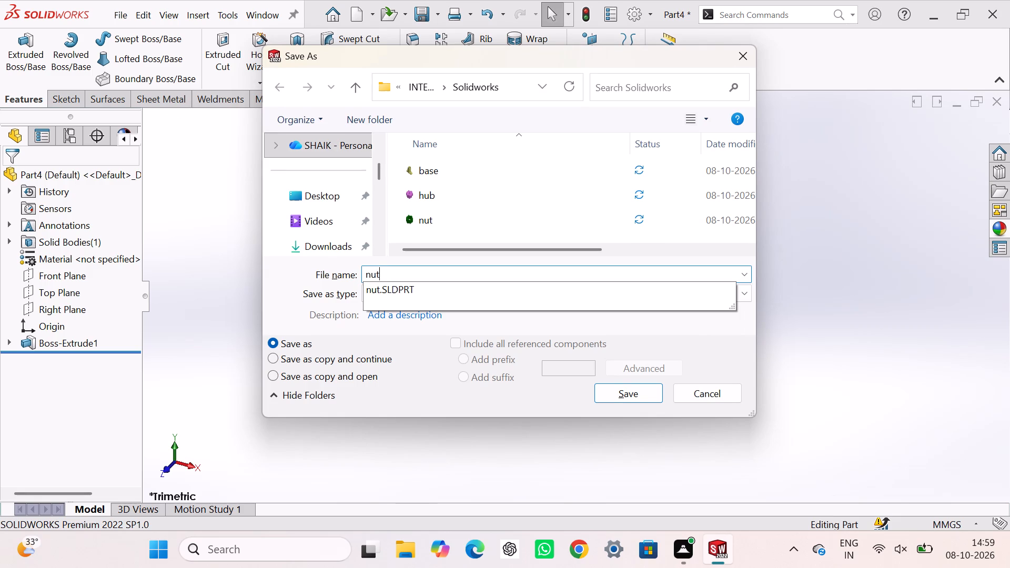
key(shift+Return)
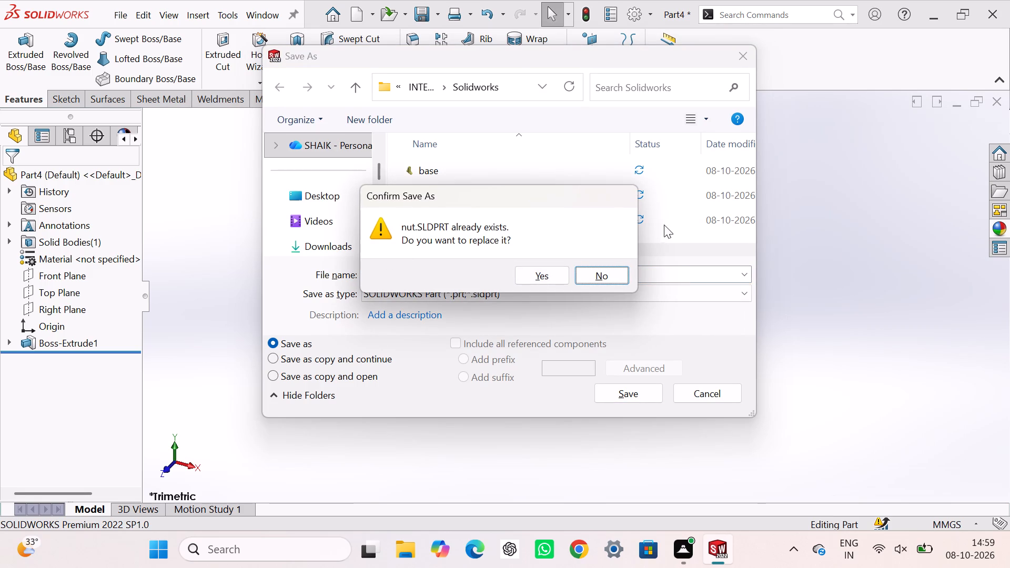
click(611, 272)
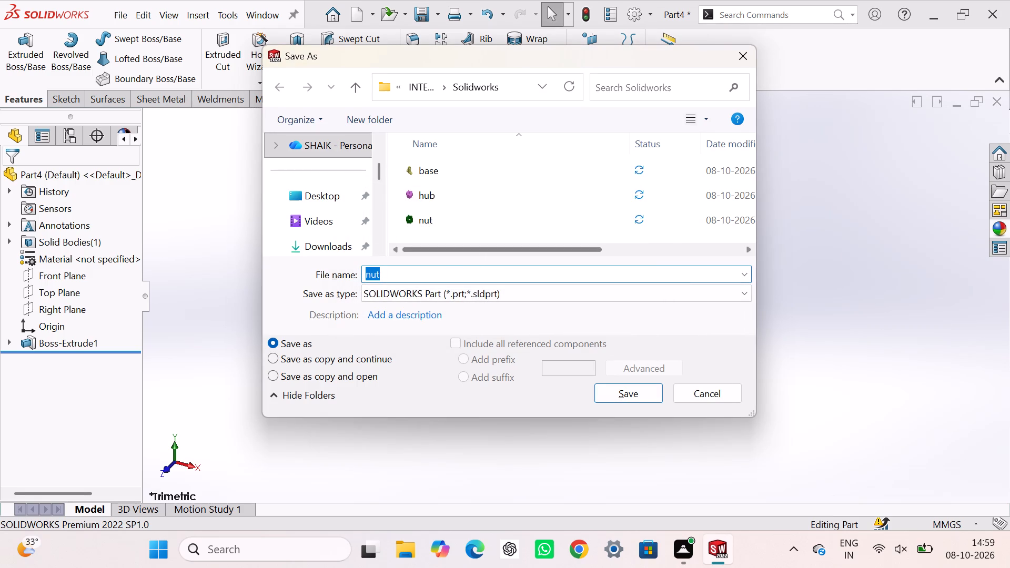
Save the part as bolt in the Solidworks folder.
scroll(444, 227, down, 2)
scroll(444, 227, up, 2)
text(bol)
key(t)
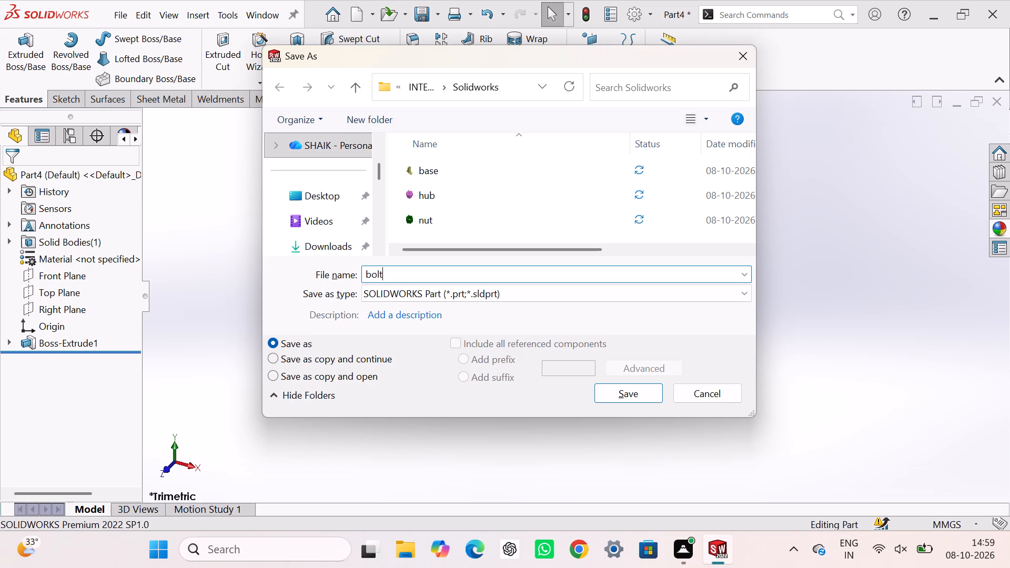
click(596, 392)
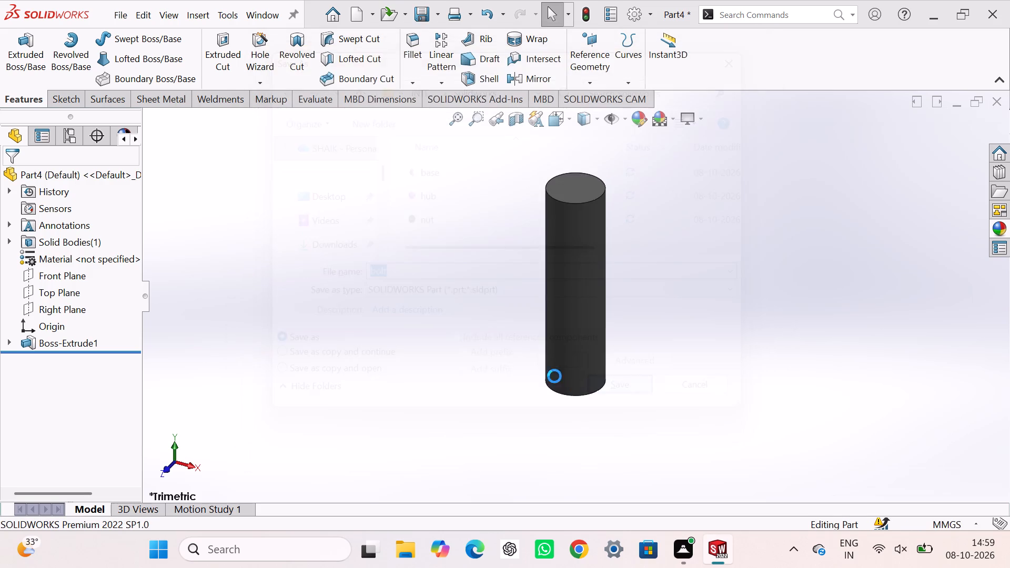
click(347, 285)
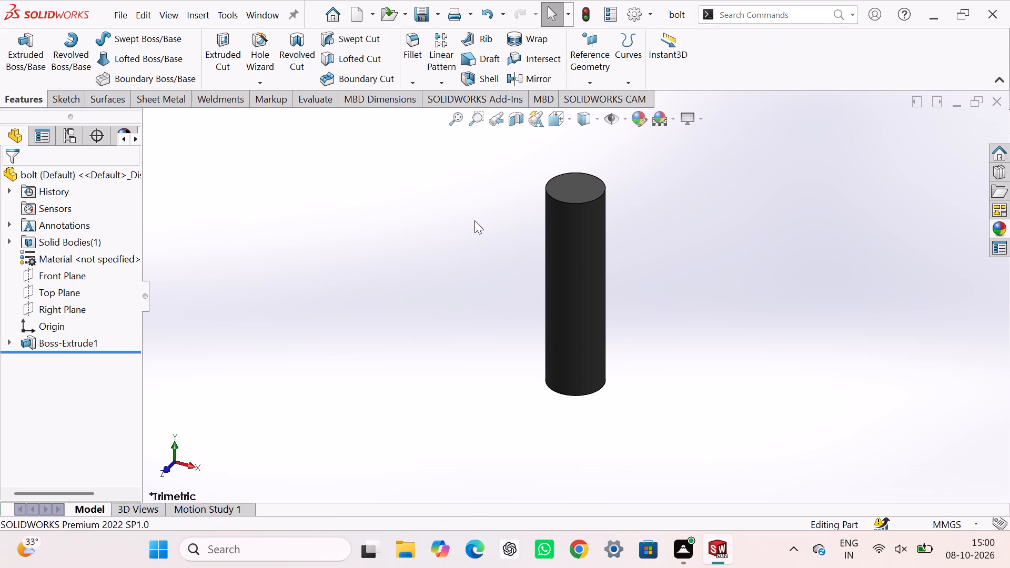
key(ctrl+s)
Create a new part document.
key(ctrl+n)
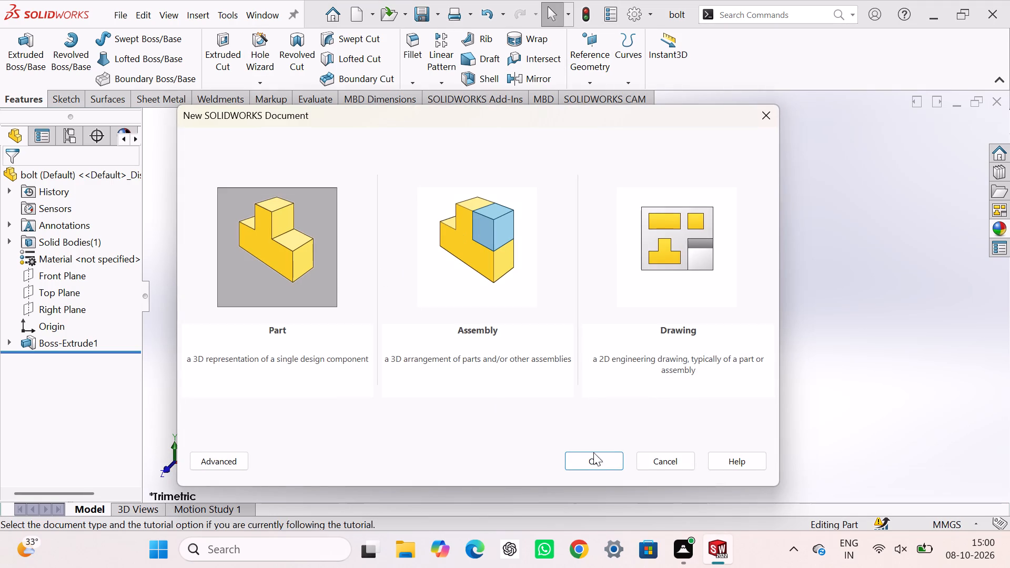
click(580, 461)
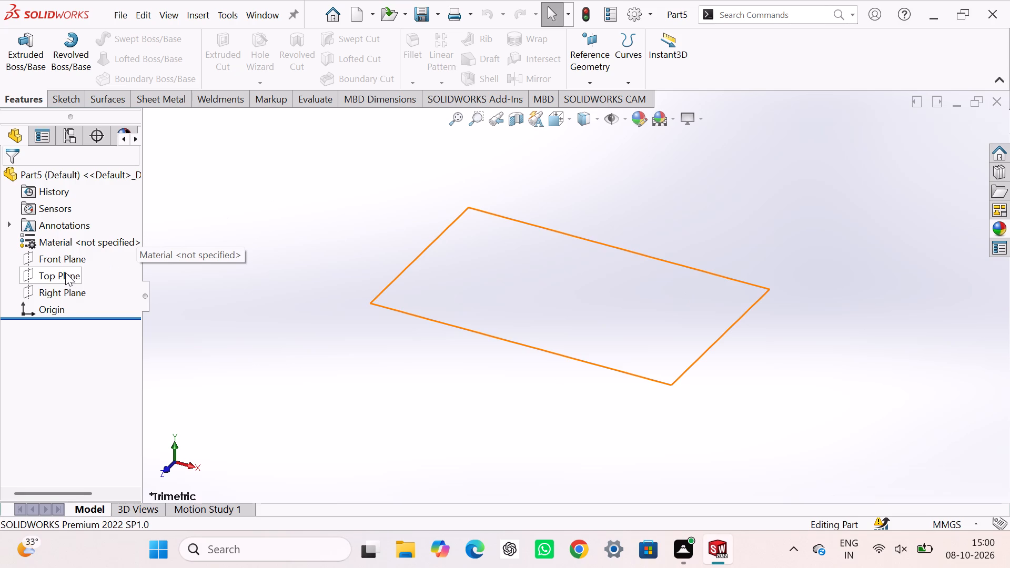
Sketch a 45 mm diameter circle centred on the origin on the Top Plane and close the sketch.
click(67, 261)
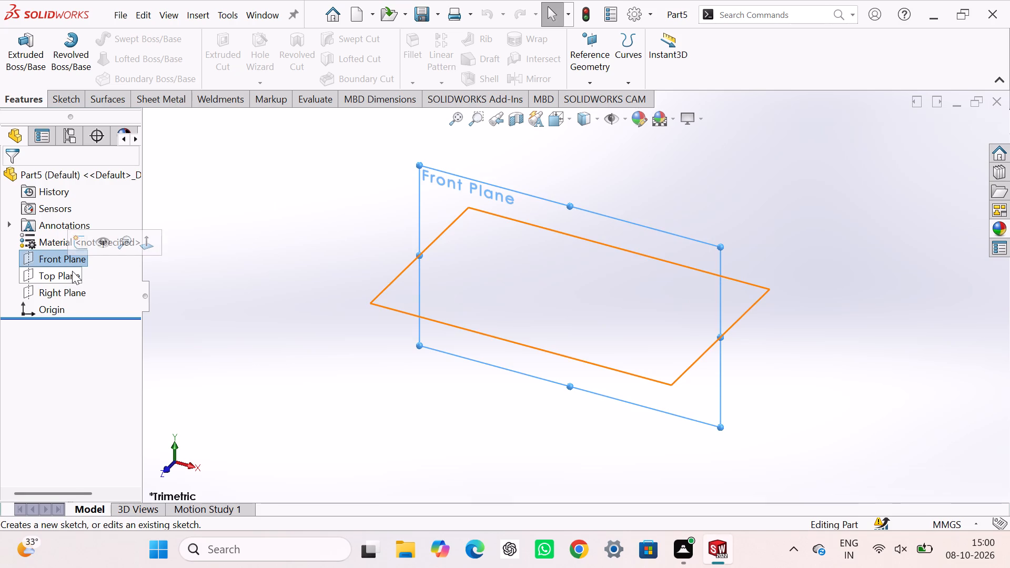
click(58, 278)
click(65, 257)
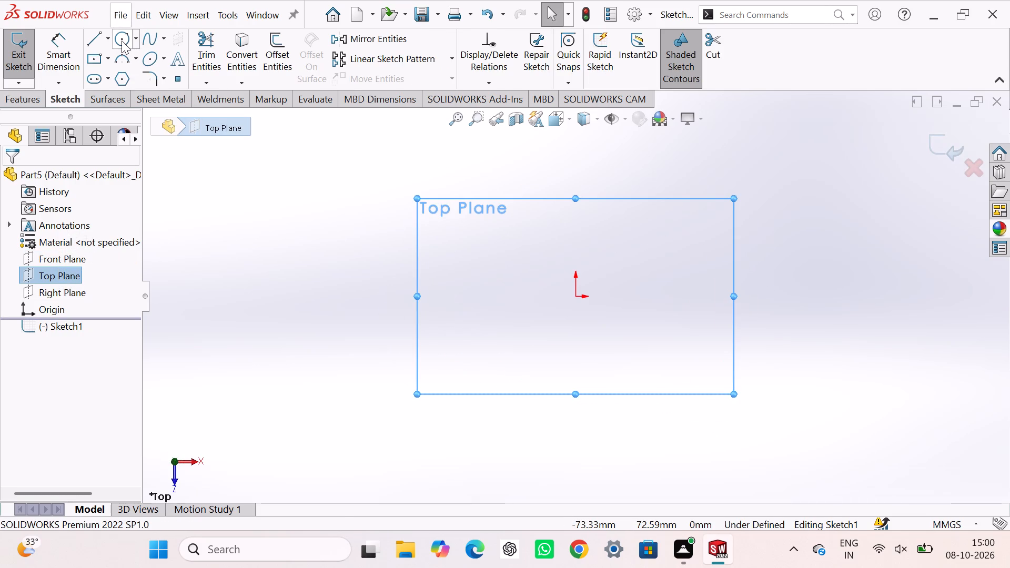
click(122, 40)
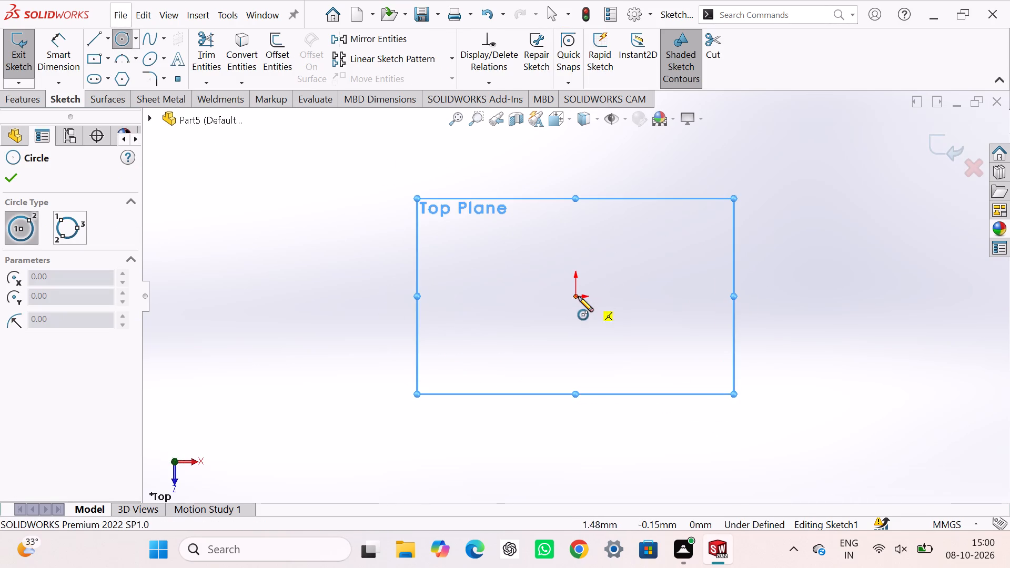
click(578, 297)
click(582, 335)
right_drag(462, 300, 480, 191)
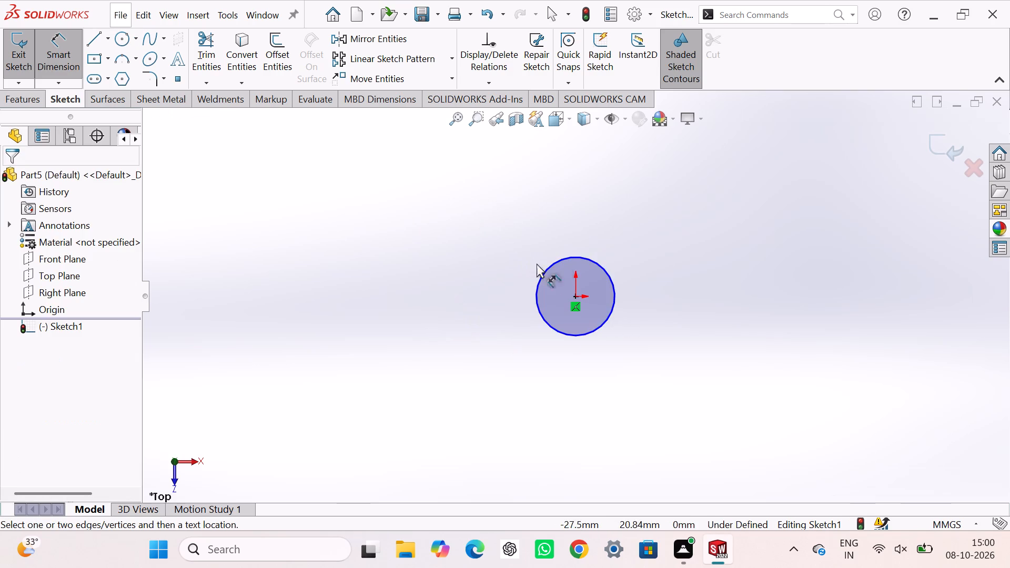
drag(549, 268, 530, 264)
click(468, 254)
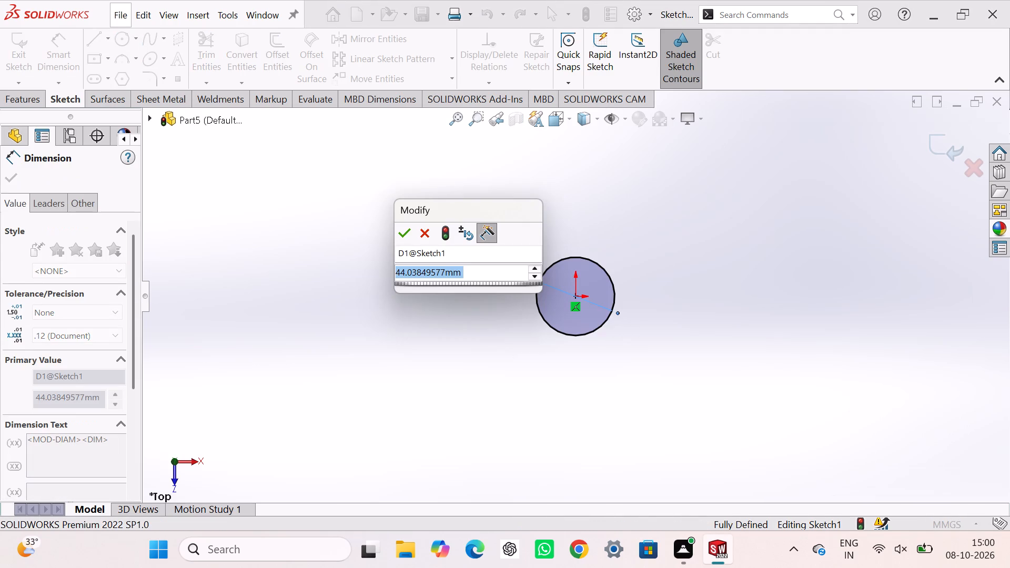
text(45)
key(Return)
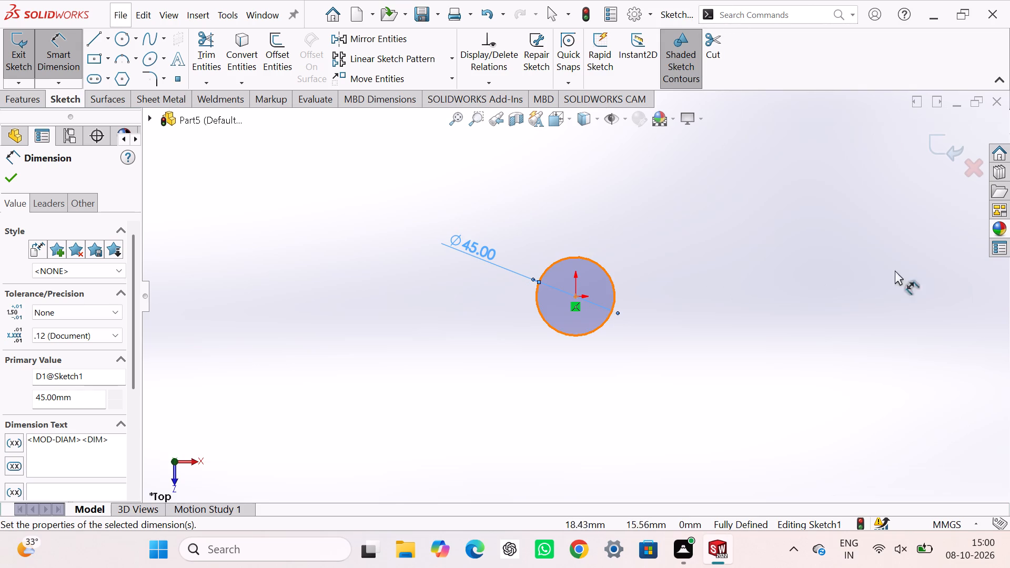
click(935, 144)
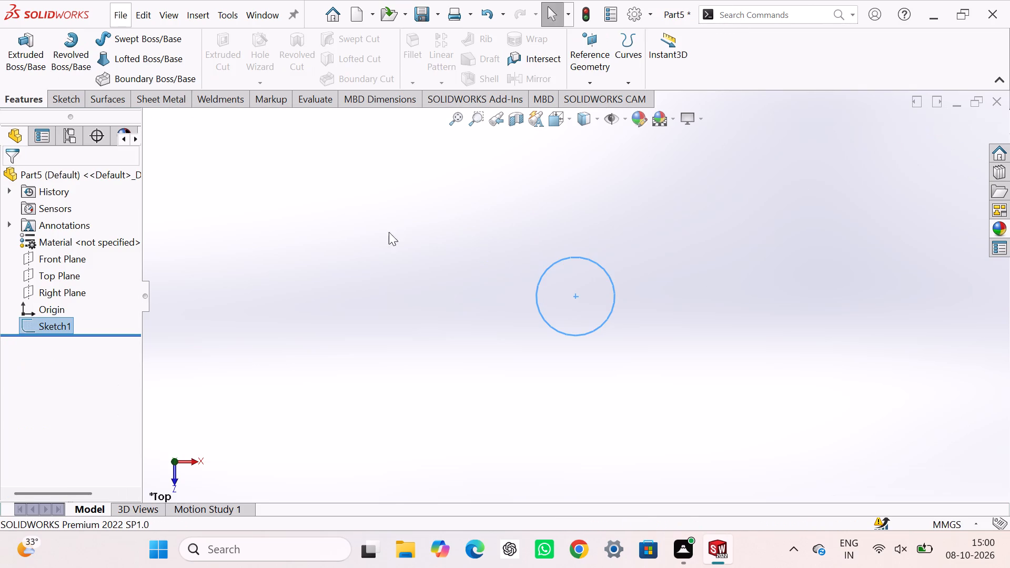
Extrude the 45 mm circle as a Blind boss to a depth of 12 mm from the sketch plane.
click(16, 47)
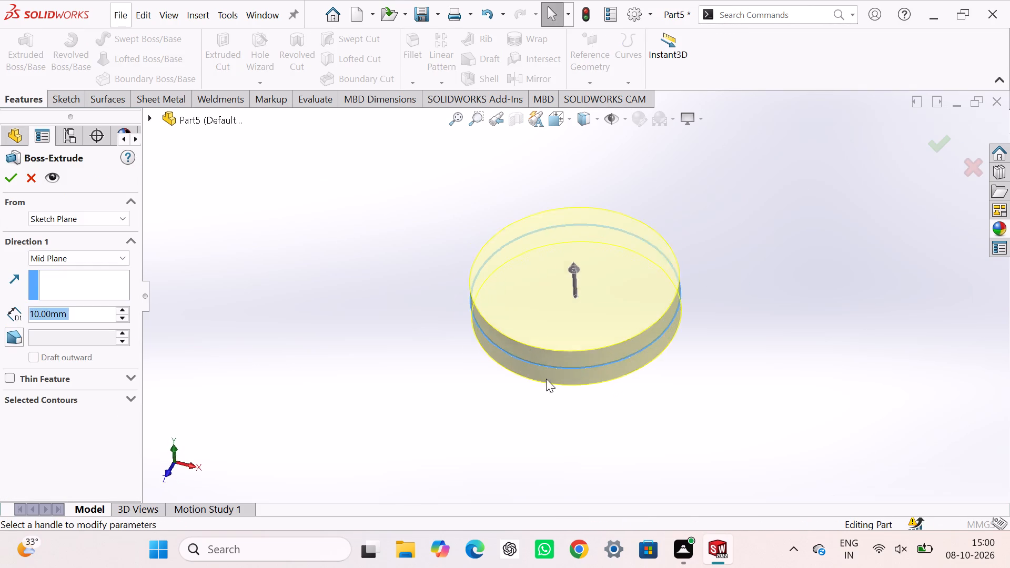
click(118, 221)
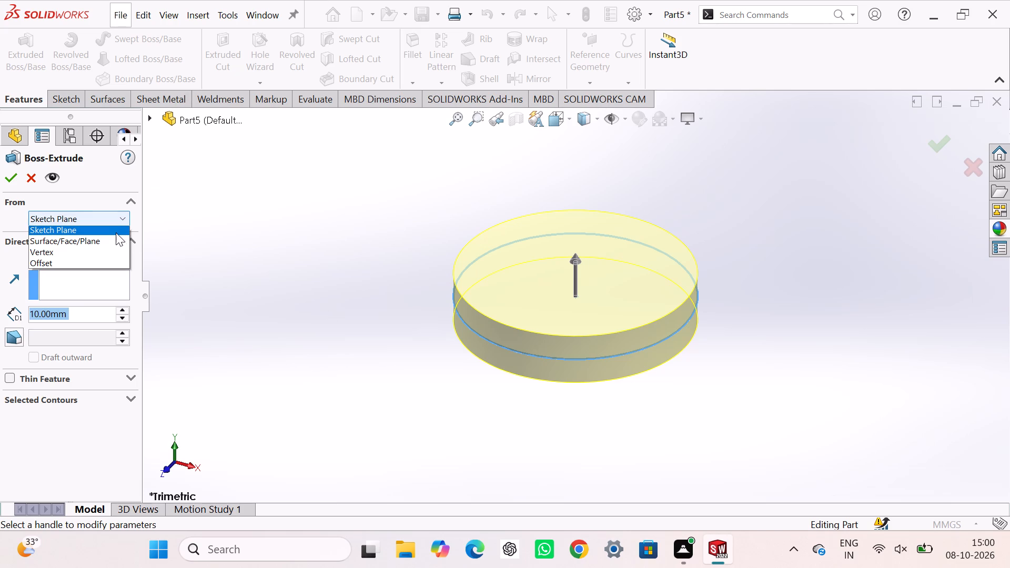
click(178, 241)
click(125, 260)
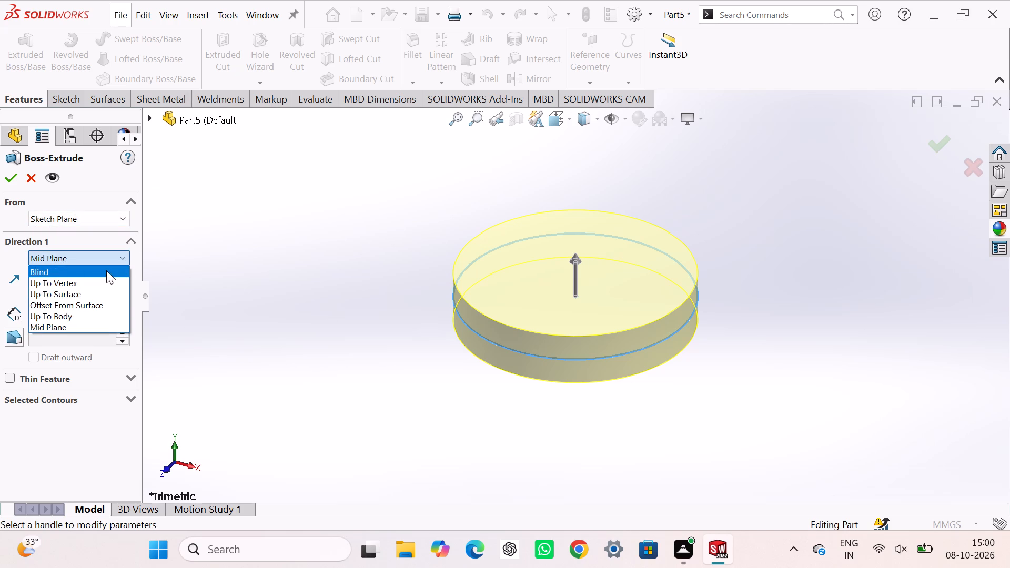
click(106, 270)
text(12)
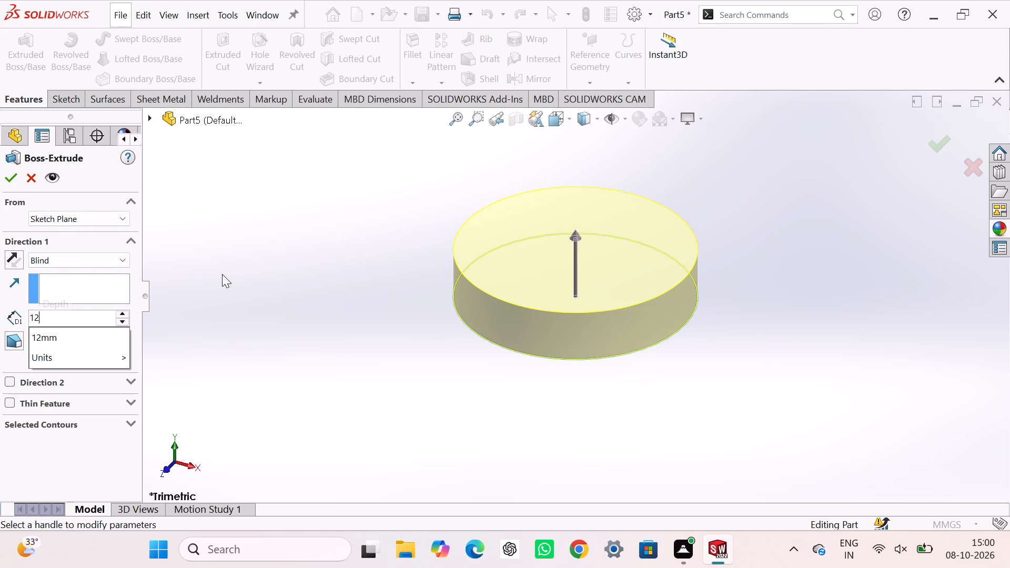
key(Return)
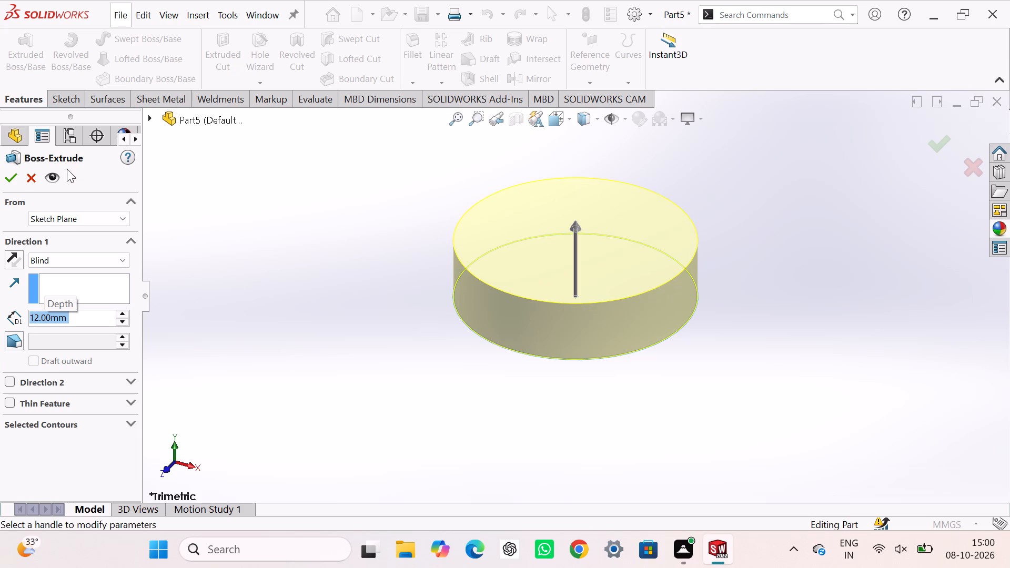
click(13, 178)
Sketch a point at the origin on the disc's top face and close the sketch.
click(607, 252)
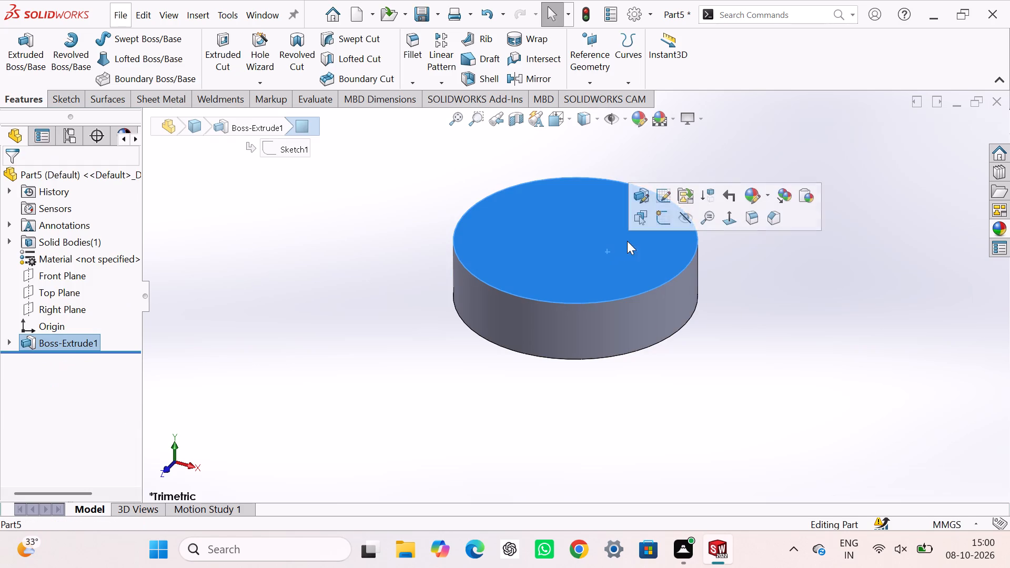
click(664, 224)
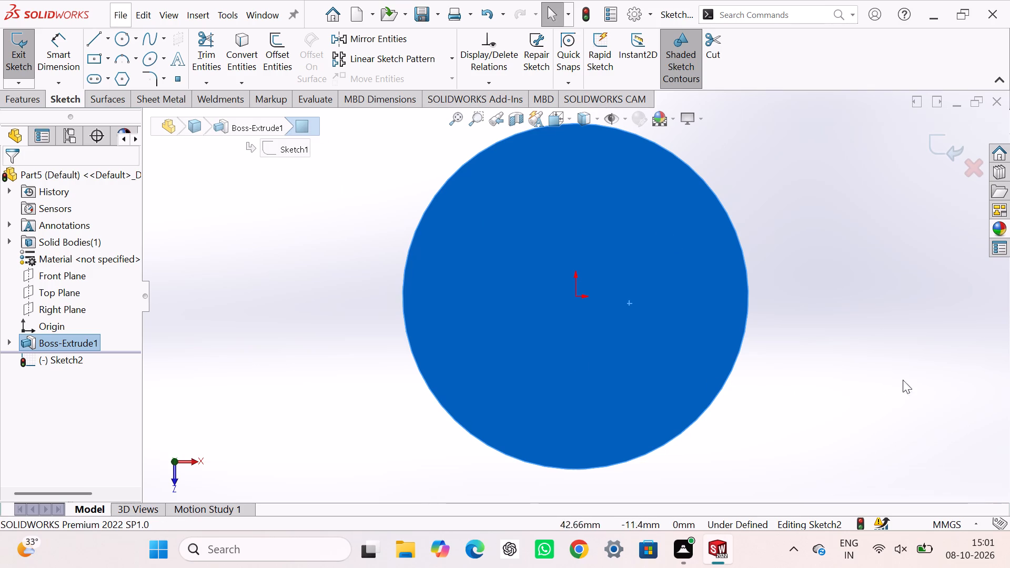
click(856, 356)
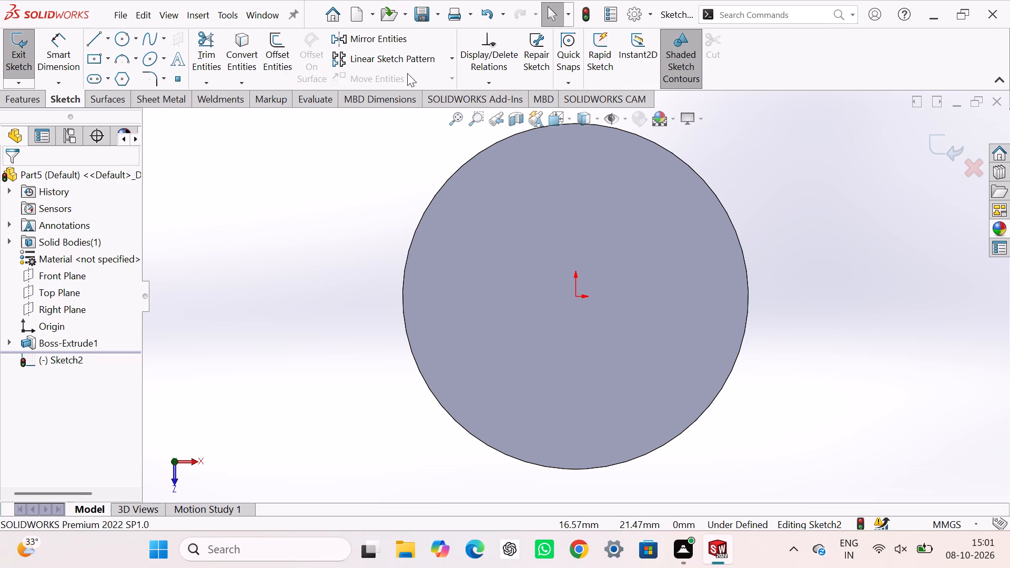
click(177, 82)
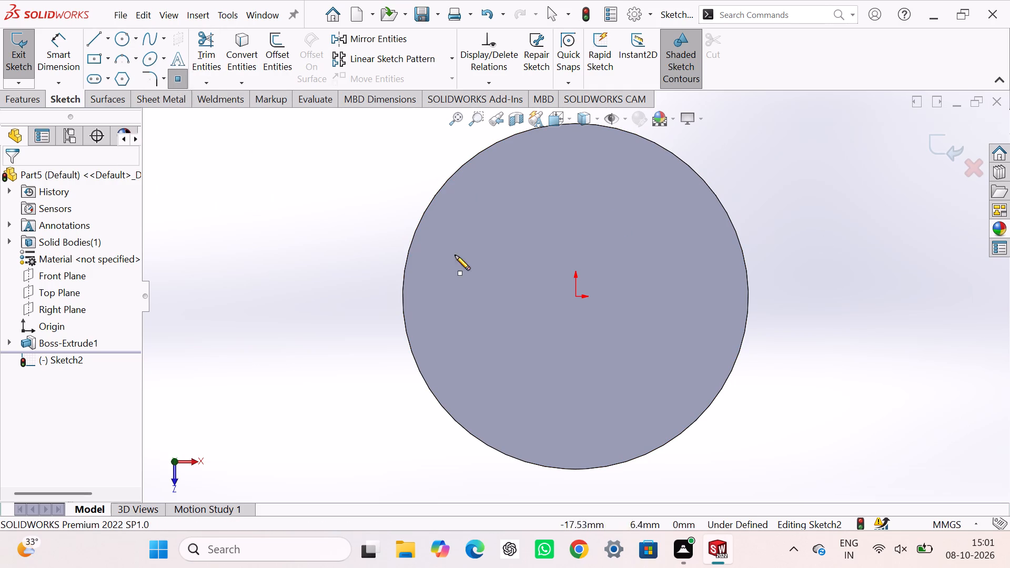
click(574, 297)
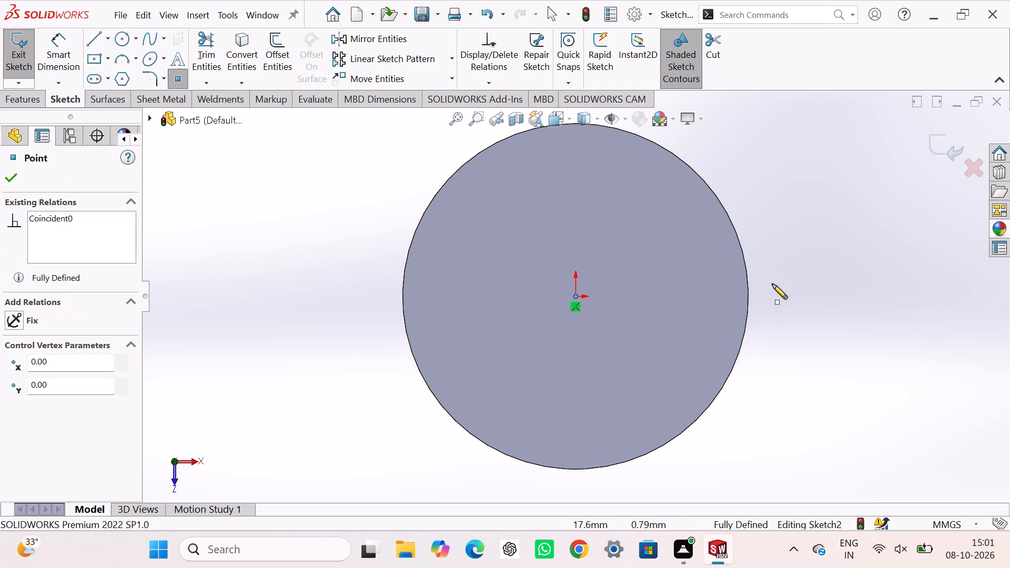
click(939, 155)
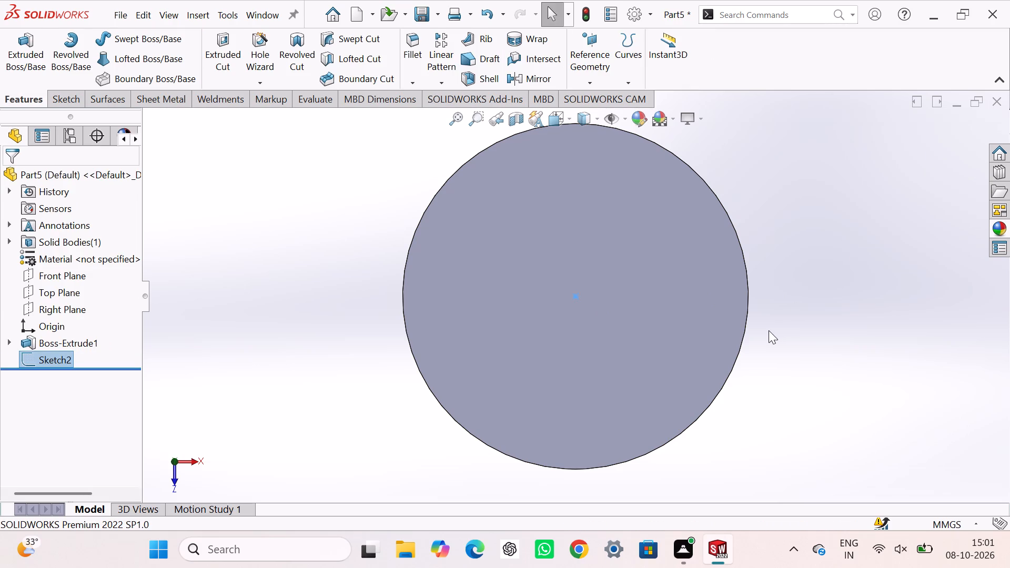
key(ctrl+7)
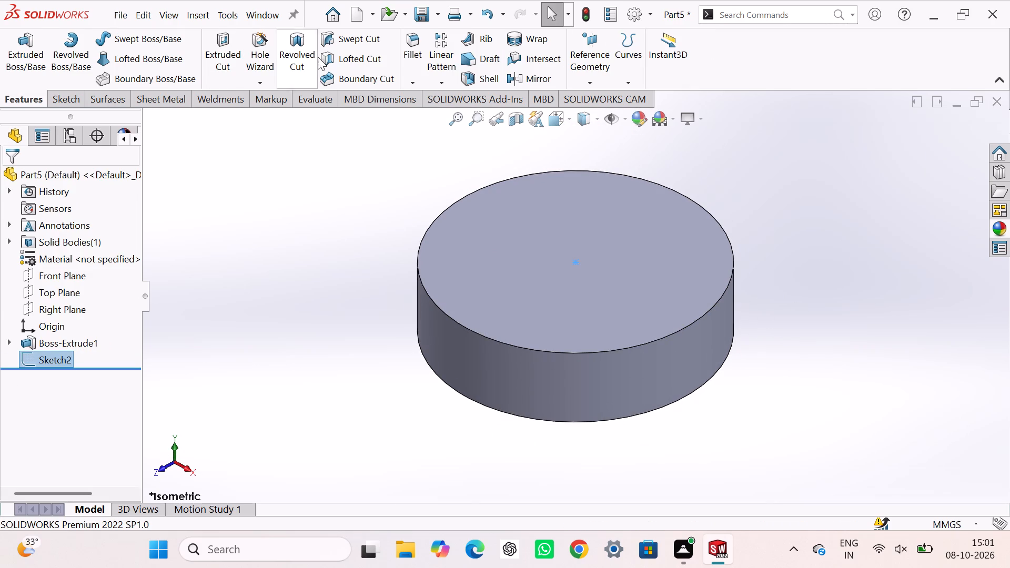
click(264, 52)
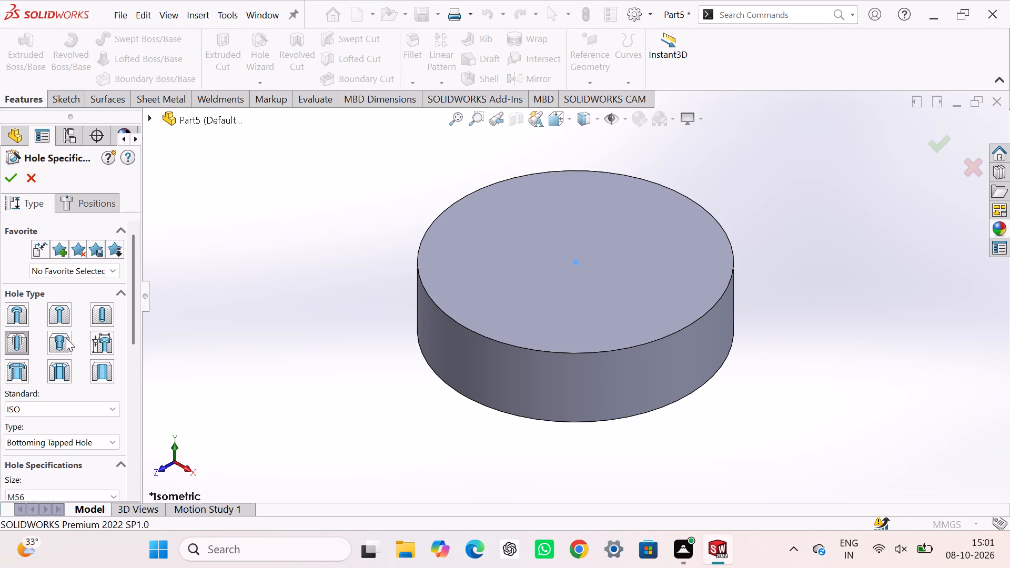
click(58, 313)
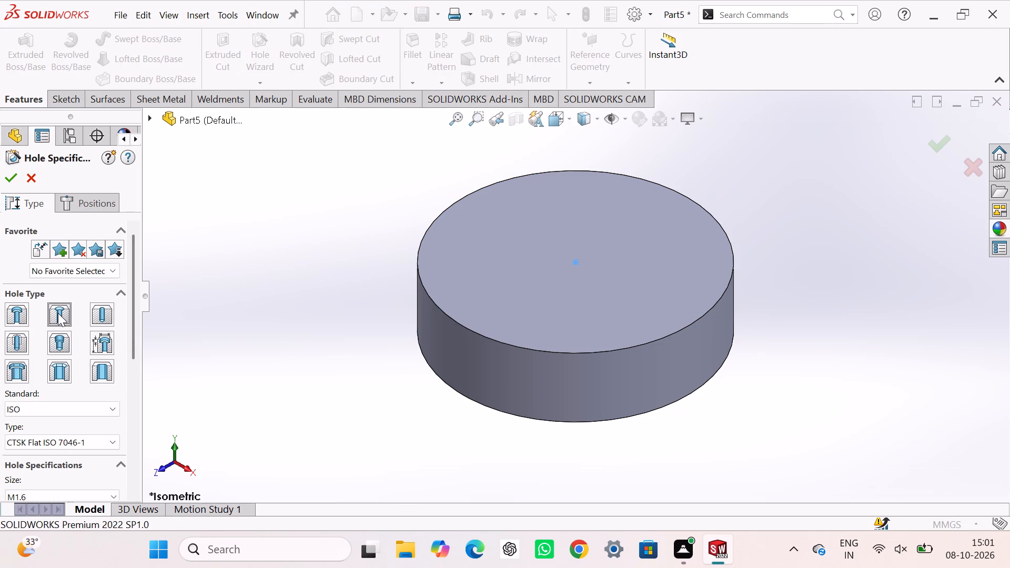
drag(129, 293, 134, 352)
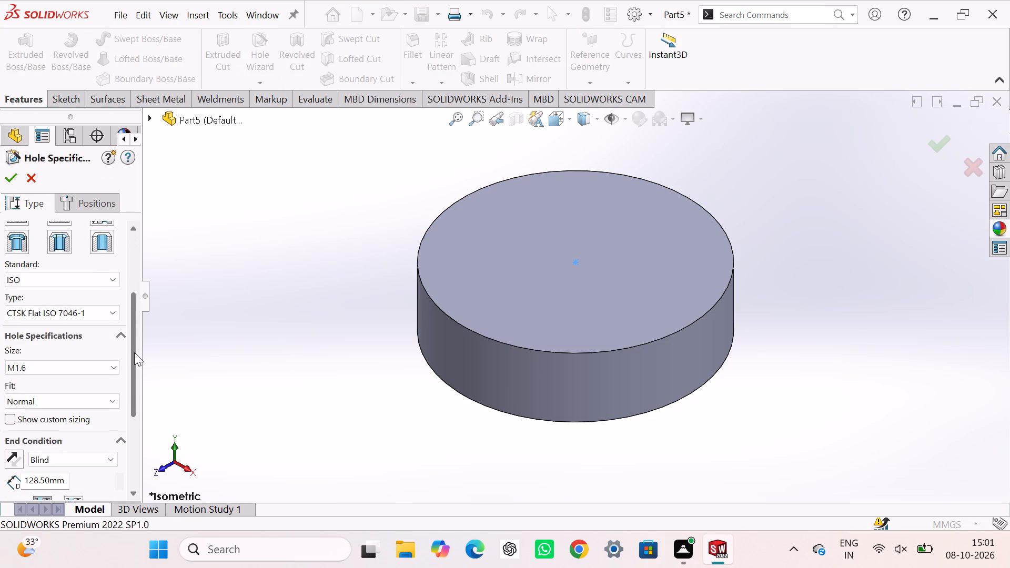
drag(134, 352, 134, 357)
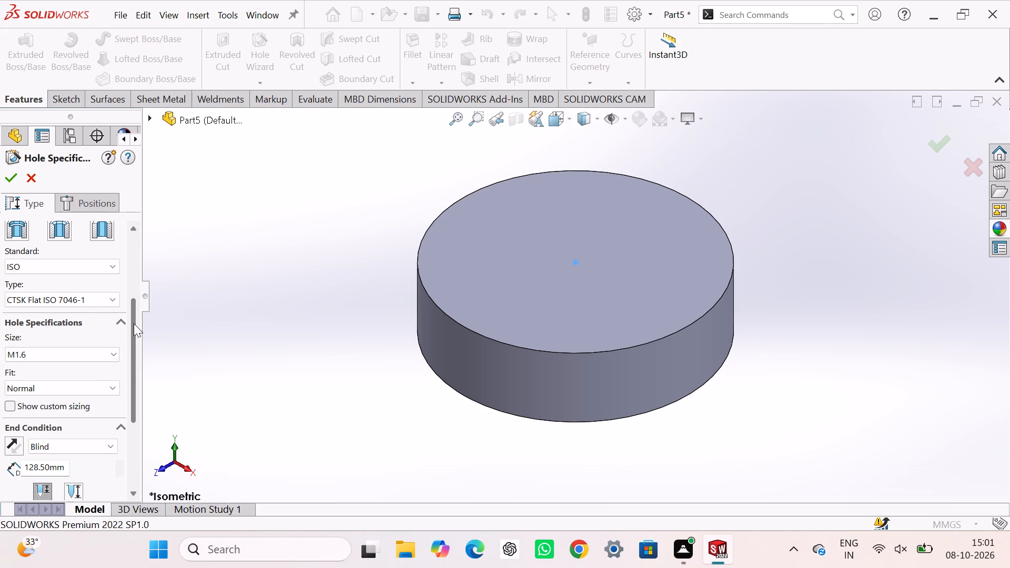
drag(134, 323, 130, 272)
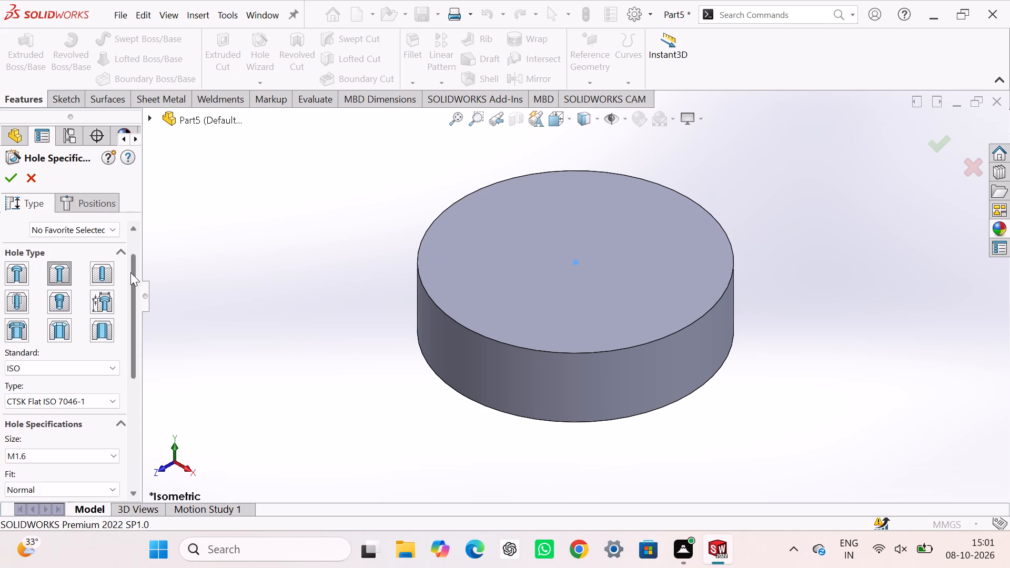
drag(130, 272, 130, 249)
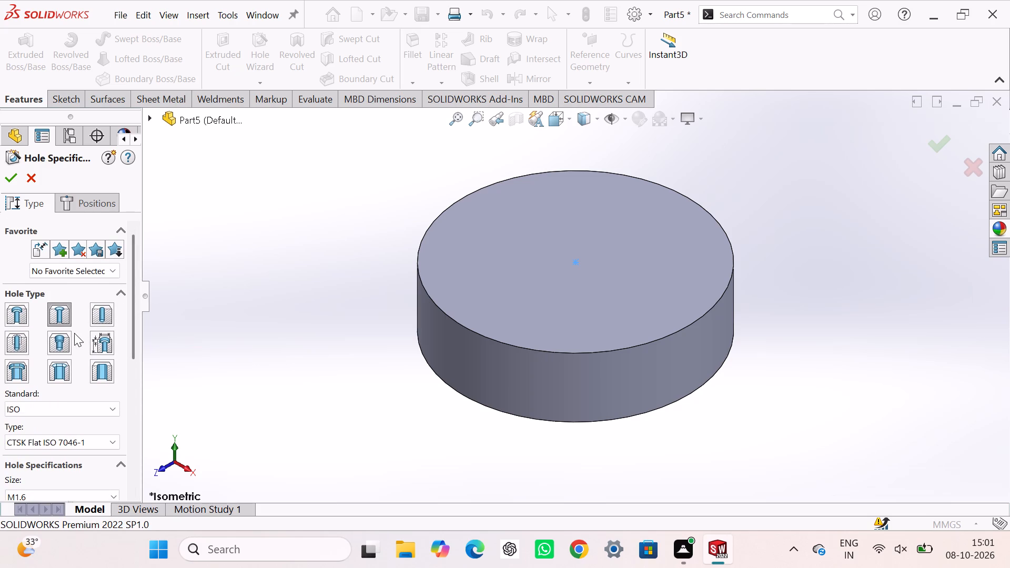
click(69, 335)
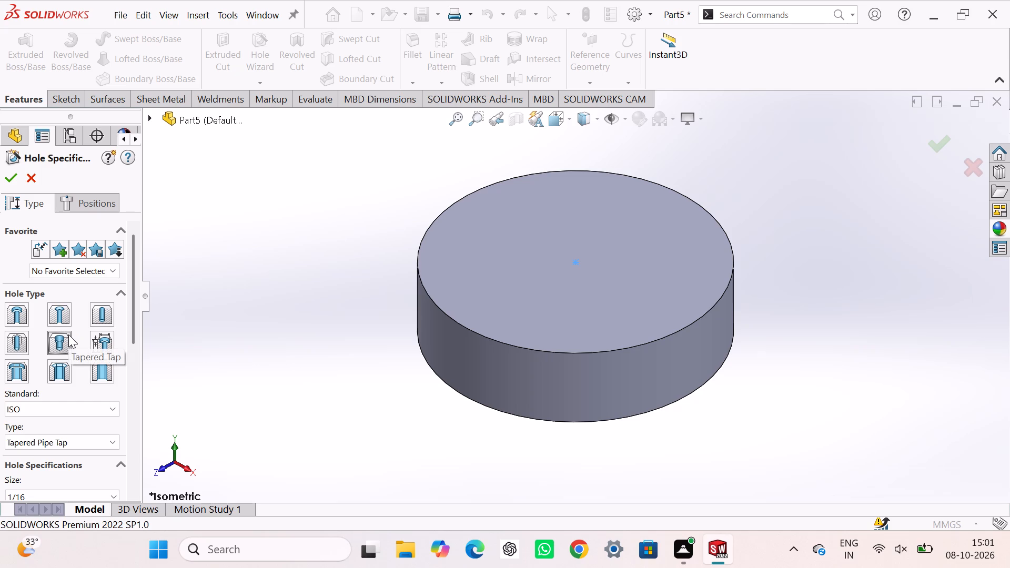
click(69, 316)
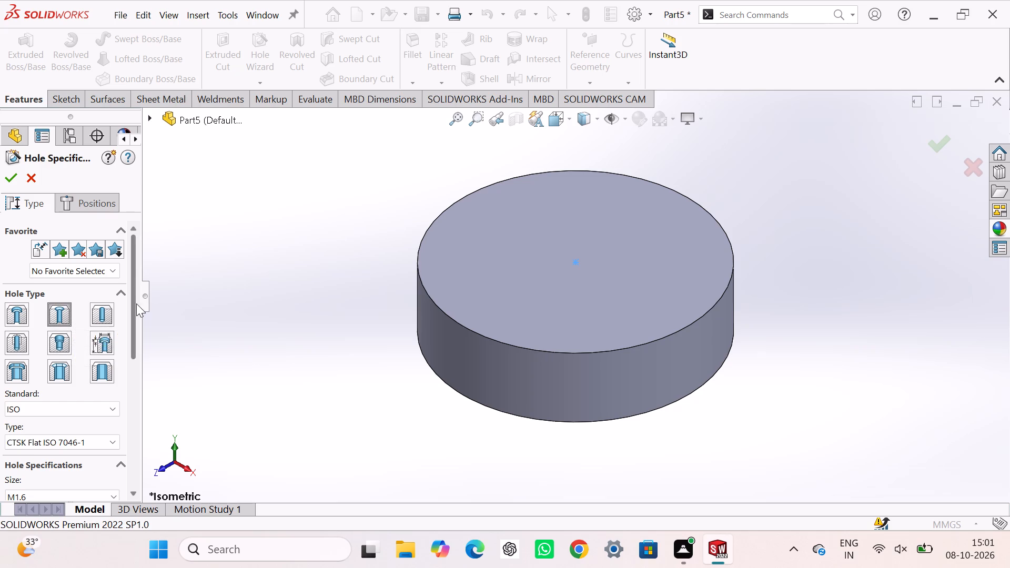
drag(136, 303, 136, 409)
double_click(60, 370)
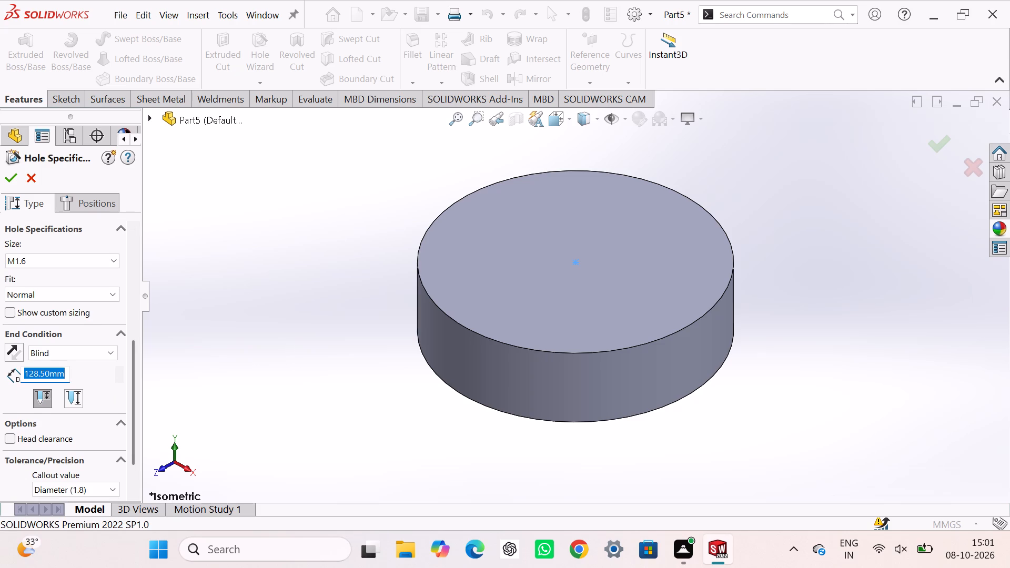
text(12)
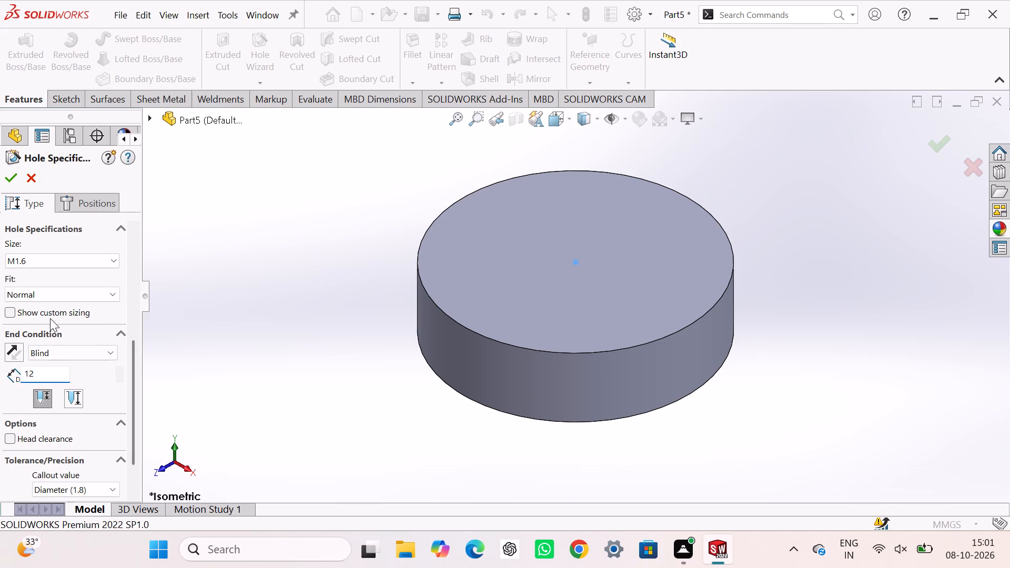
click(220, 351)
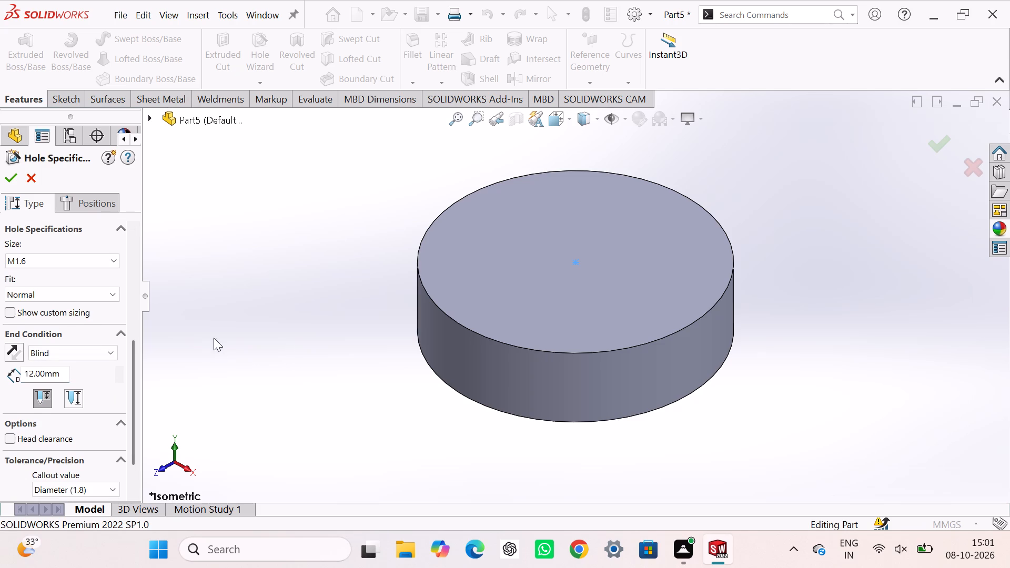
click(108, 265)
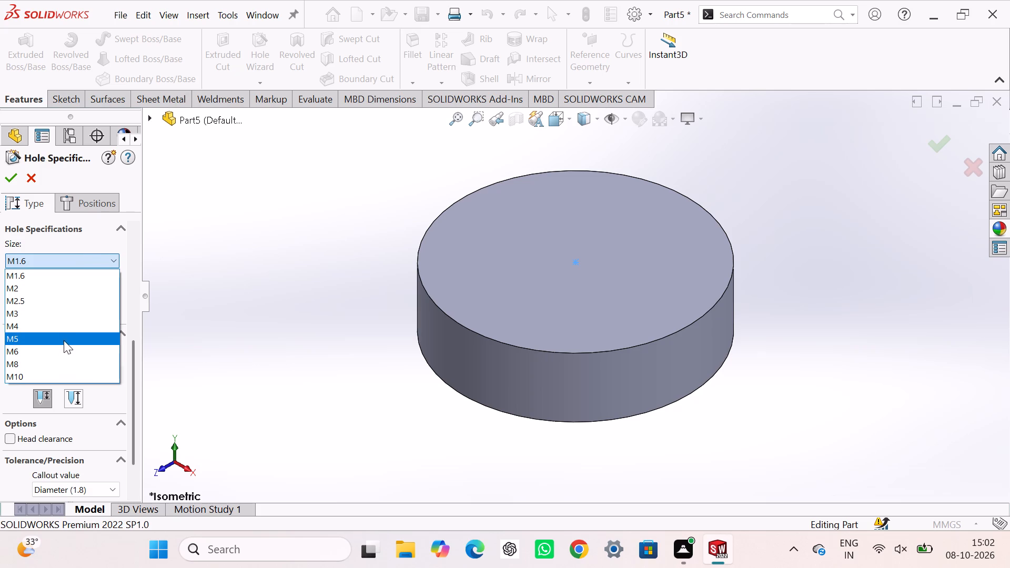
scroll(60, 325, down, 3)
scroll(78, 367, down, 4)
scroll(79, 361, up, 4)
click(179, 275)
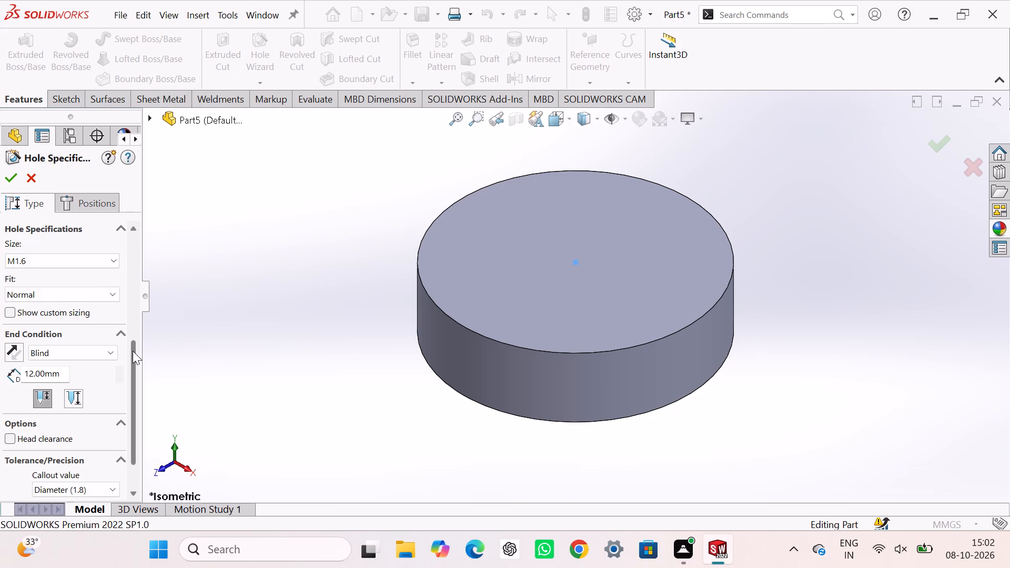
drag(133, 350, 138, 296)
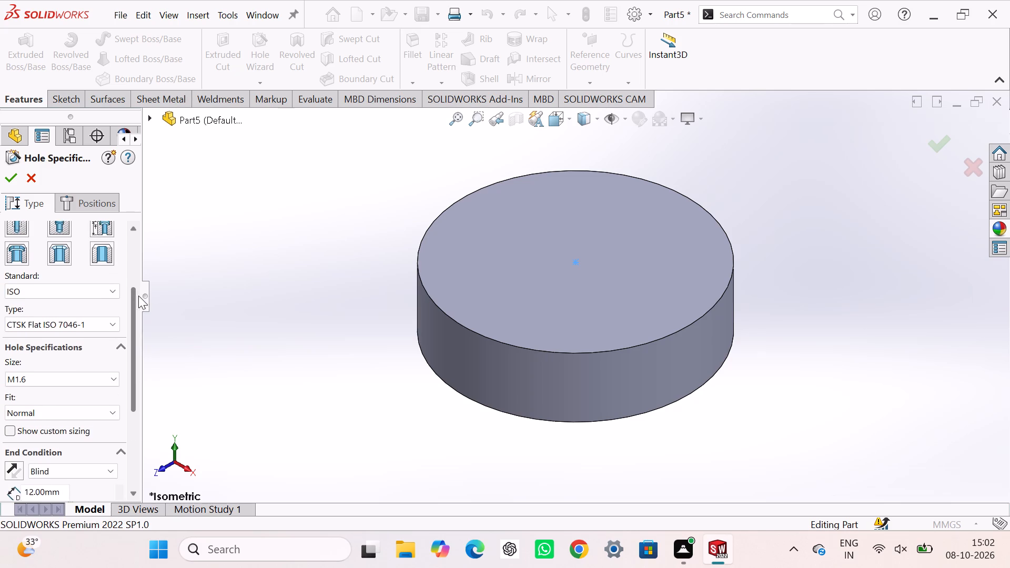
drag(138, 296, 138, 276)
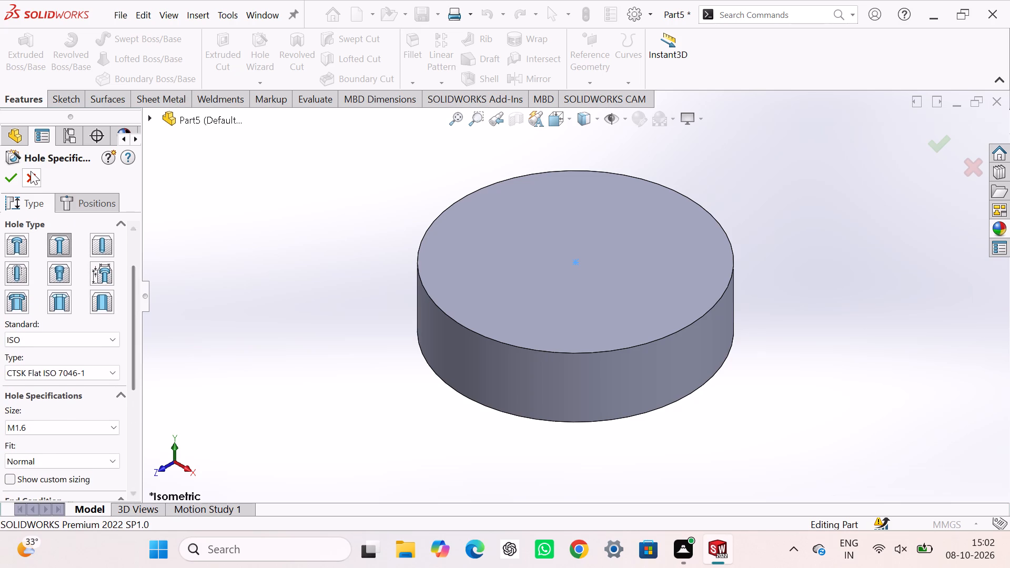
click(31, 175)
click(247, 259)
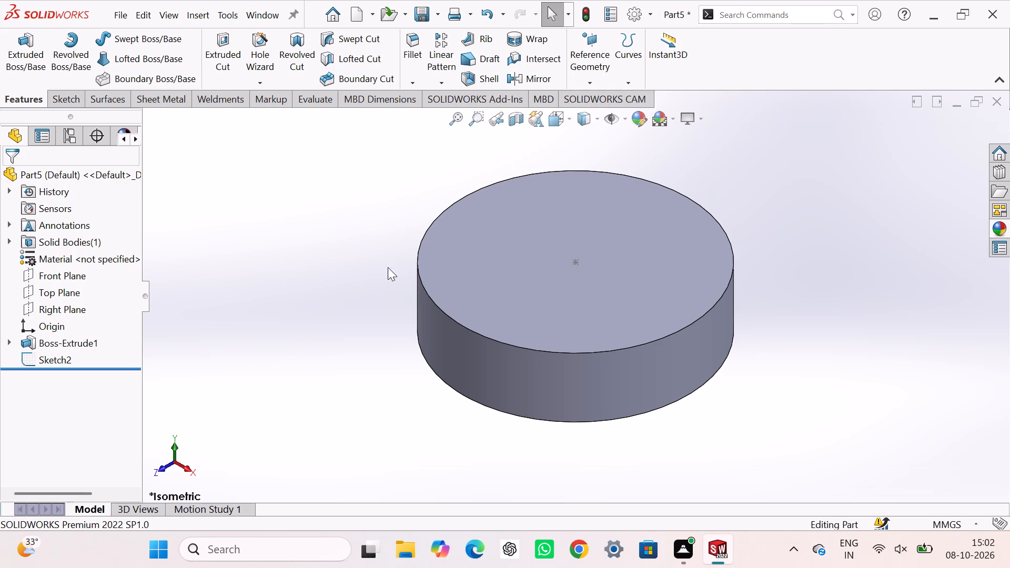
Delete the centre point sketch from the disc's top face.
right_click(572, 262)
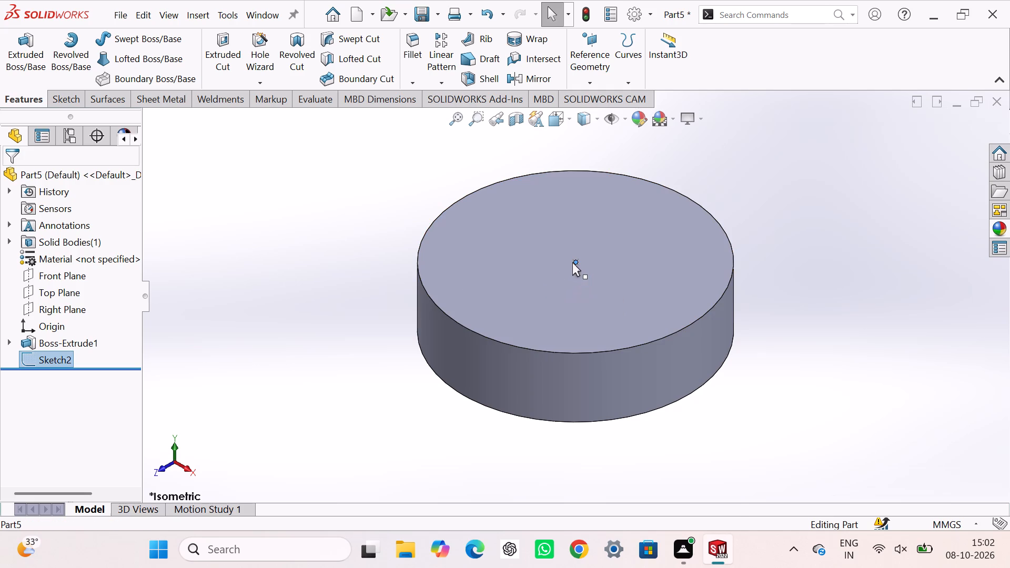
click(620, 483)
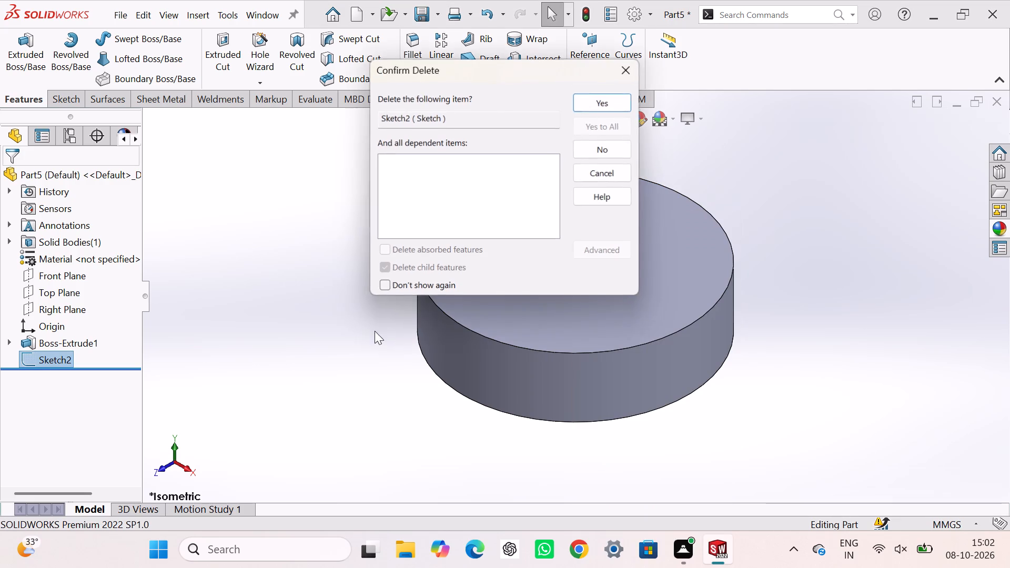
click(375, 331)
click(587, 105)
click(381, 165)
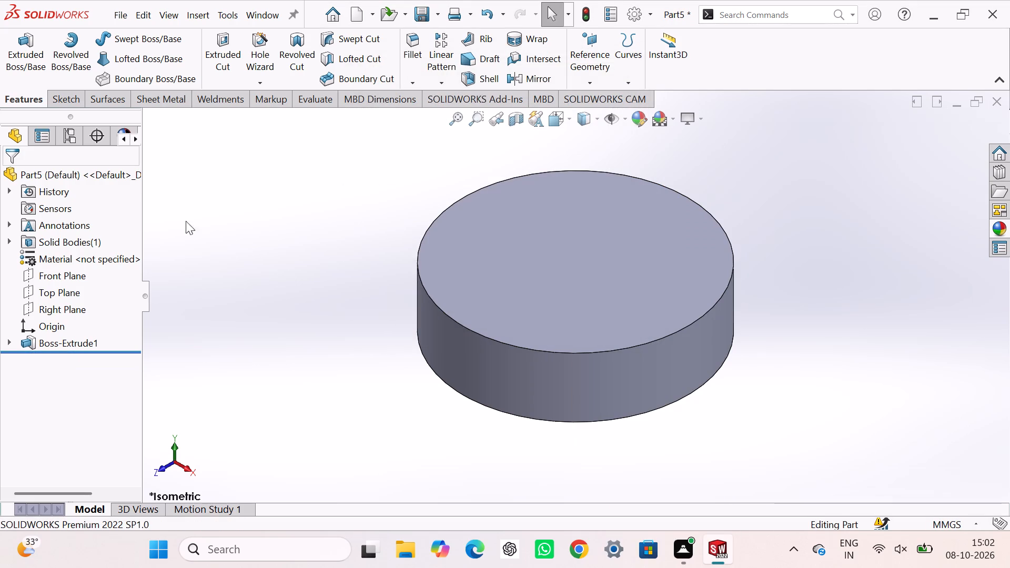
On the Front Plane, sketch a closed five-line half-profile from the origin to the disc's top edge, with an outward slant near the top.
click(69, 272)
click(84, 258)
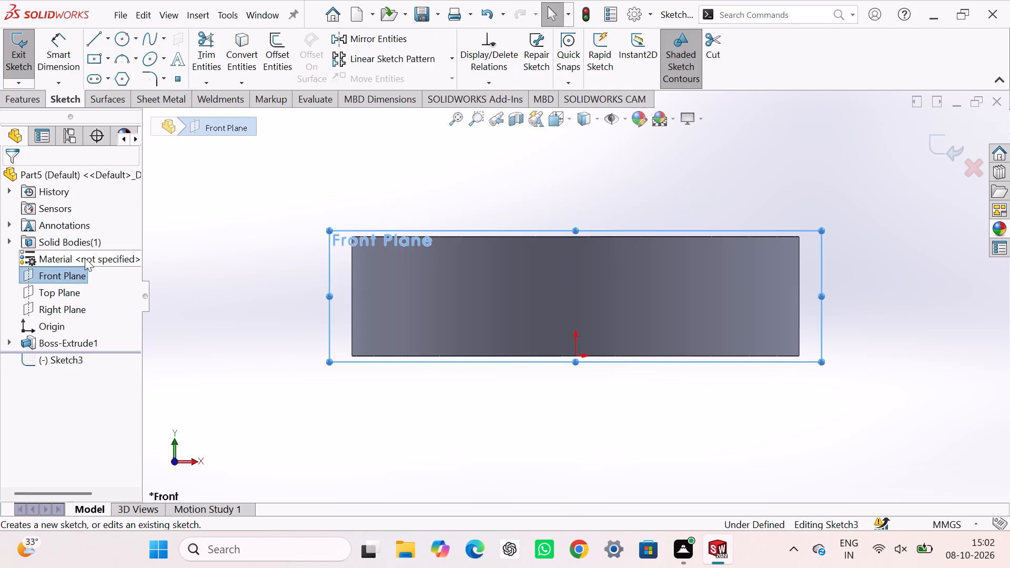
click(211, 225)
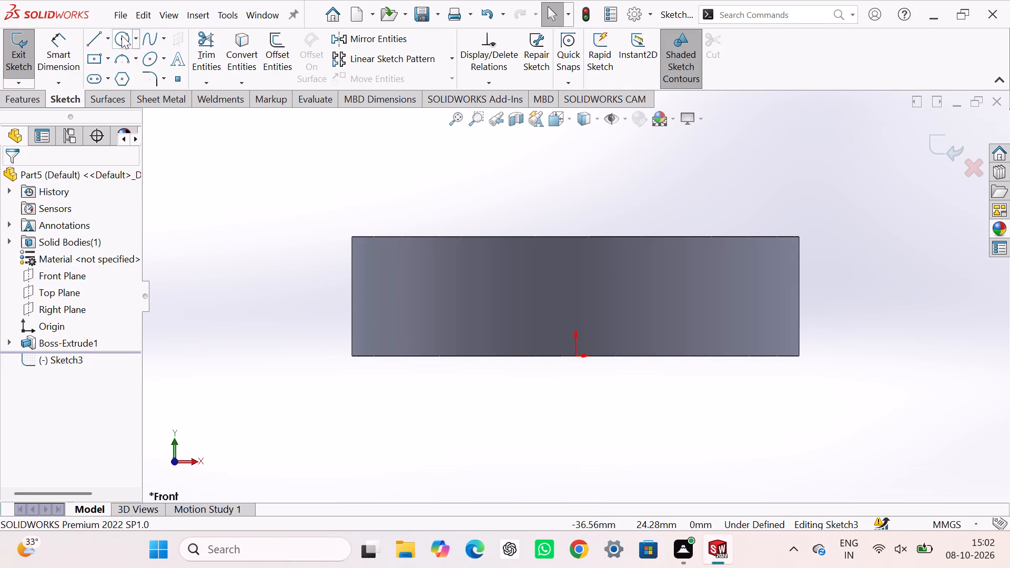
click(88, 40)
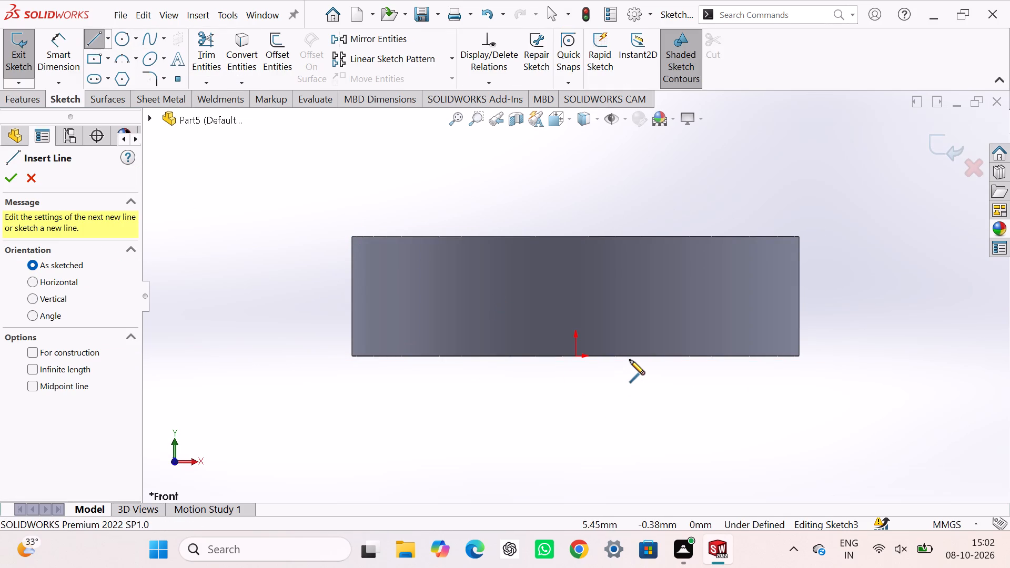
click(621, 357)
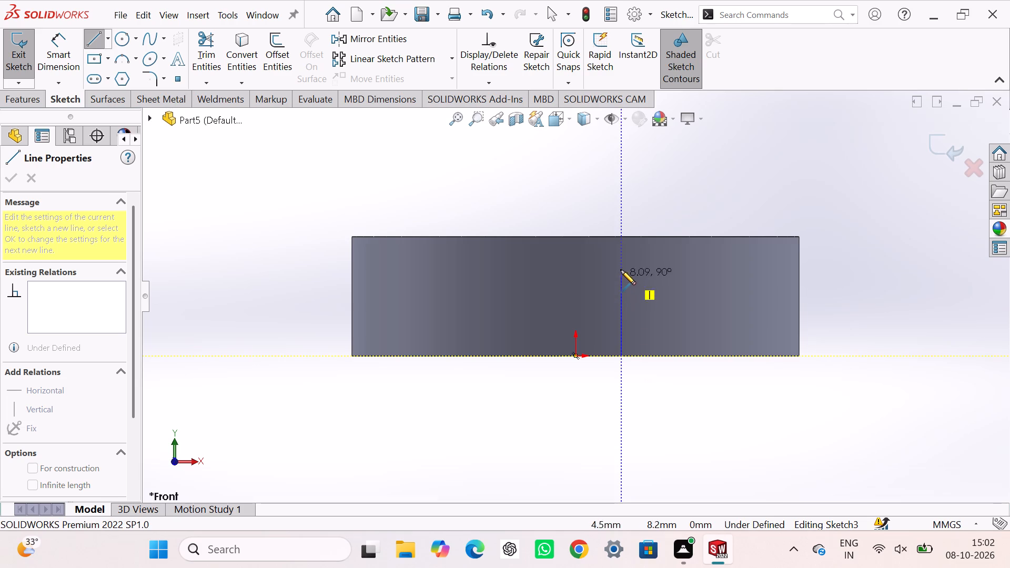
click(622, 260)
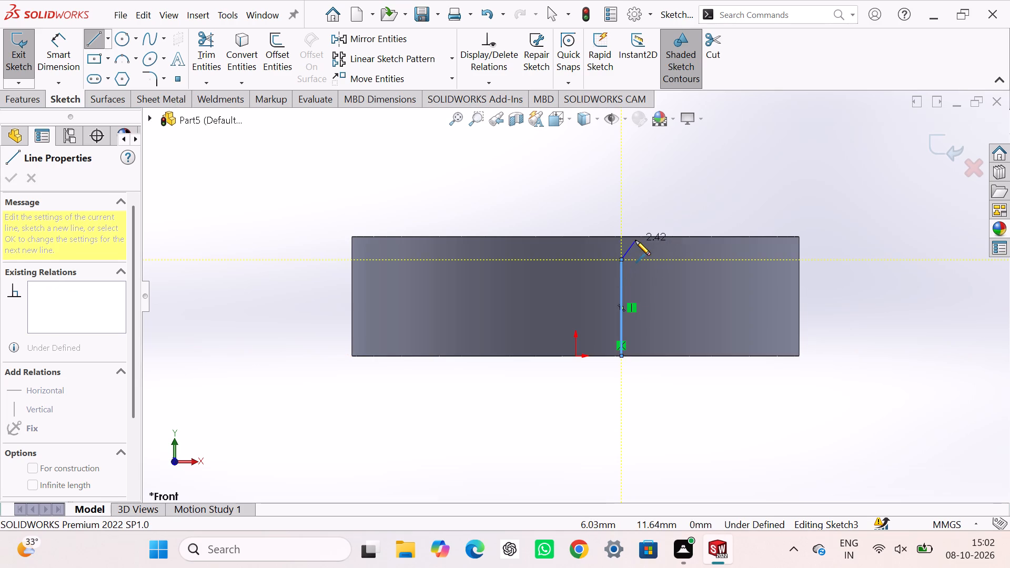
click(638, 237)
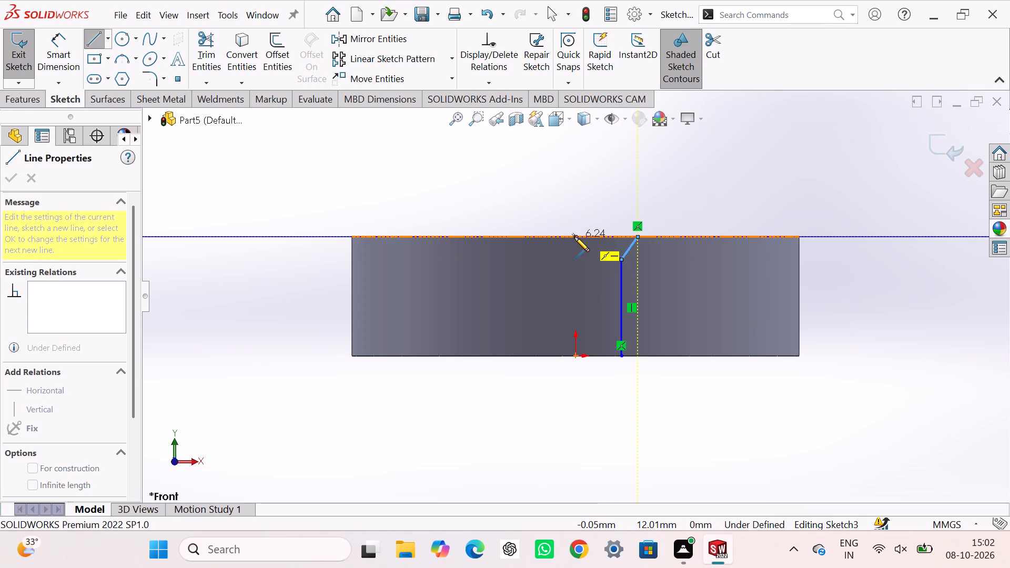
click(574, 237)
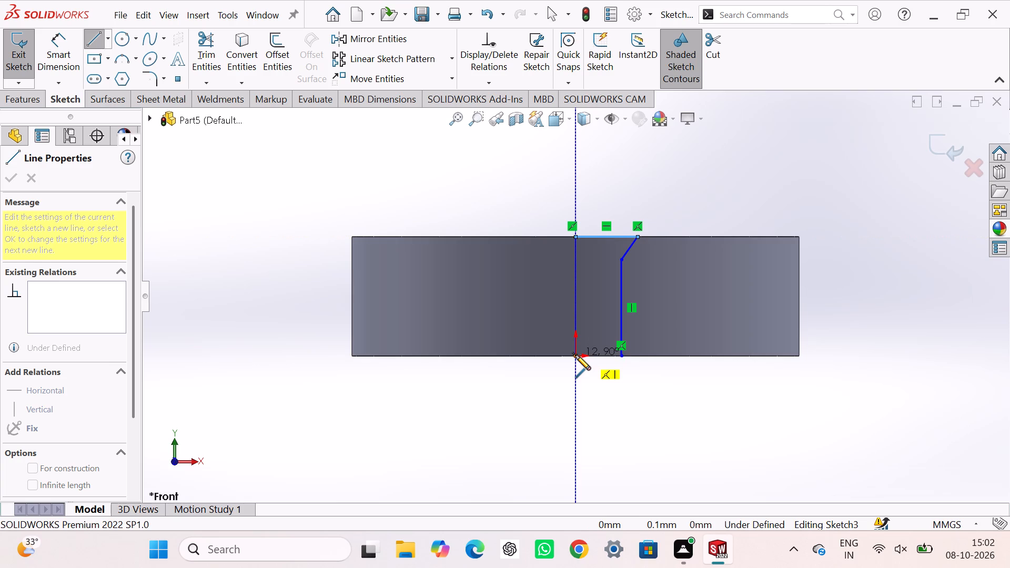
click(575, 356)
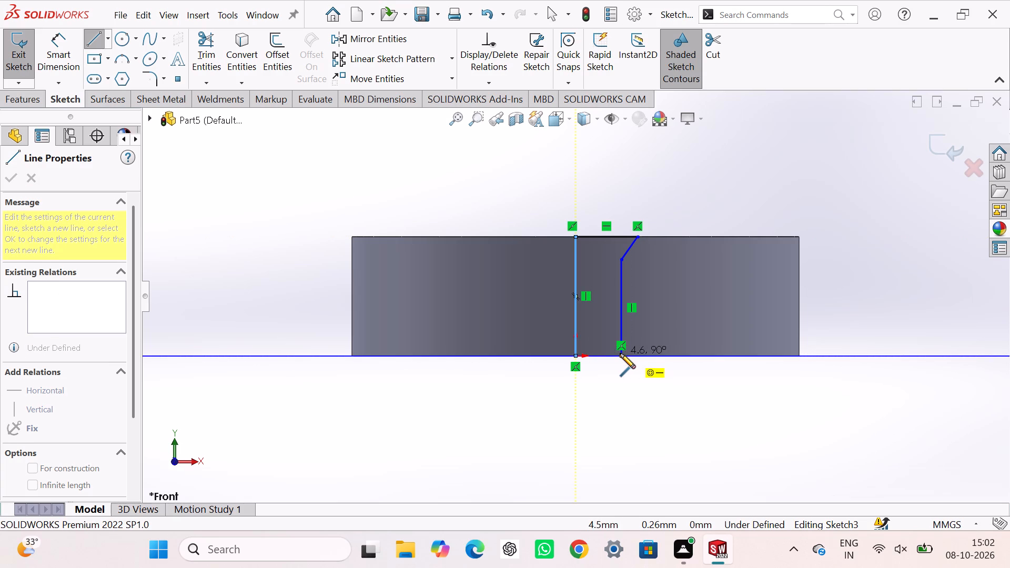
click(620, 353)
right_click(422, 402)
click(440, 395)
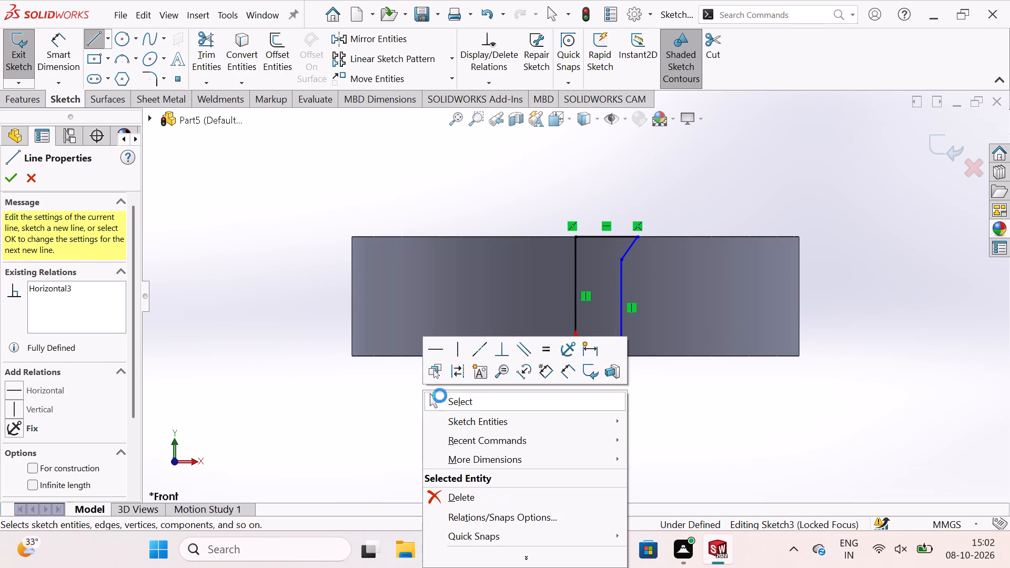
Dimension the profile's bottom line to 10 mm and its top line to 13 mm.
right_drag(389, 422, 318, 235)
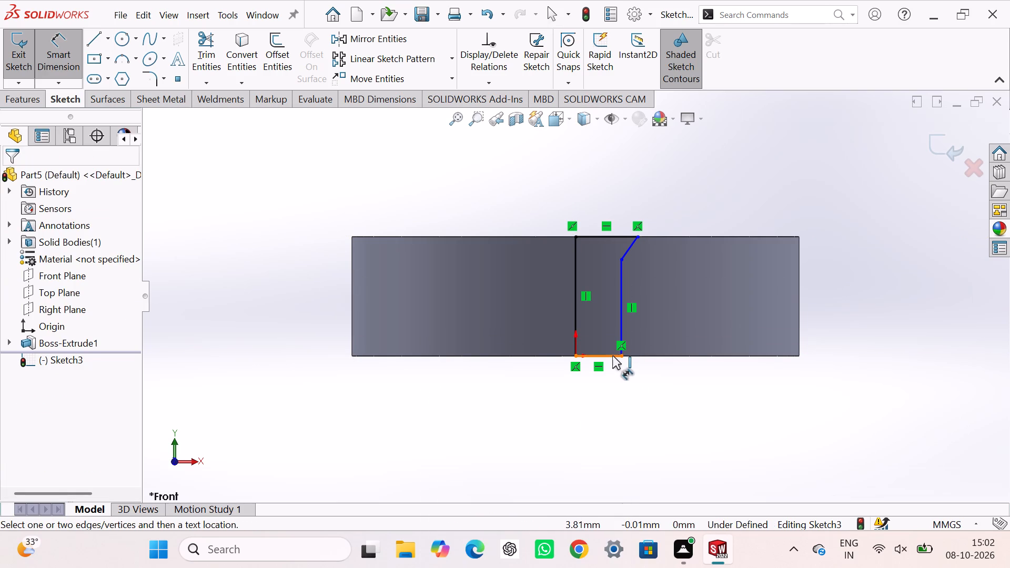
drag(612, 356, 603, 378)
click(592, 402)
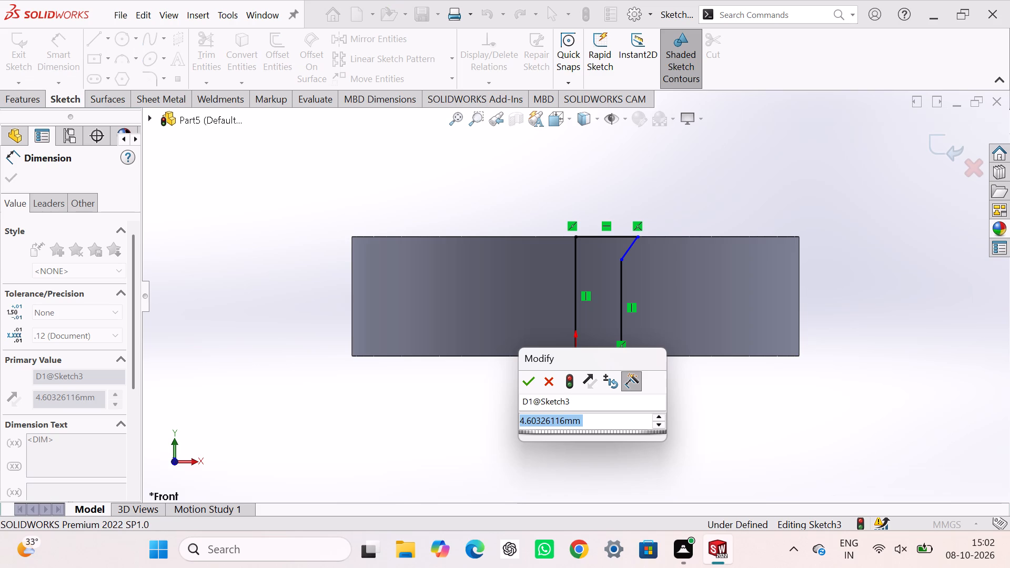
text(10)
key(Return)
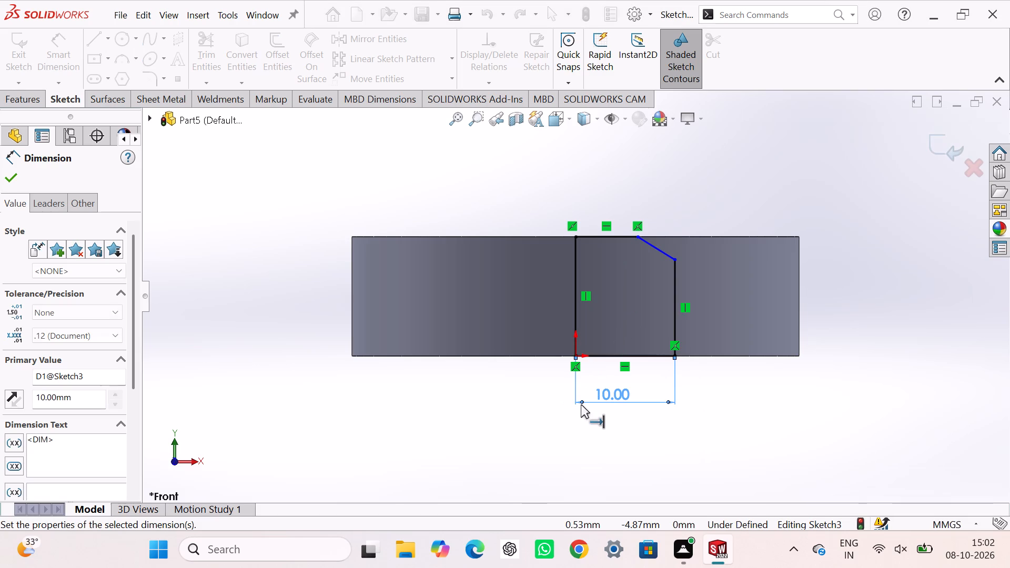
click(574, 238)
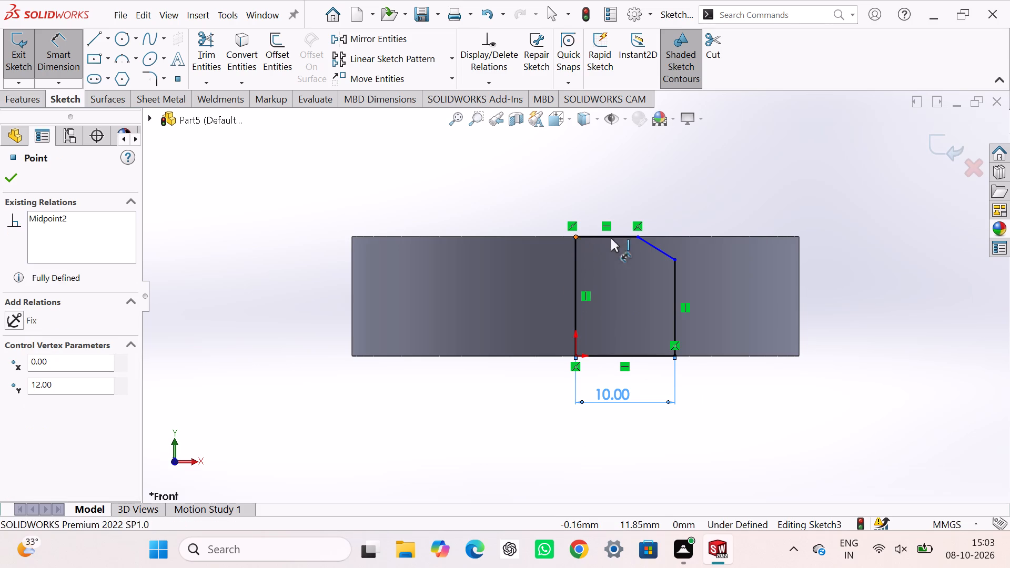
click(637, 235)
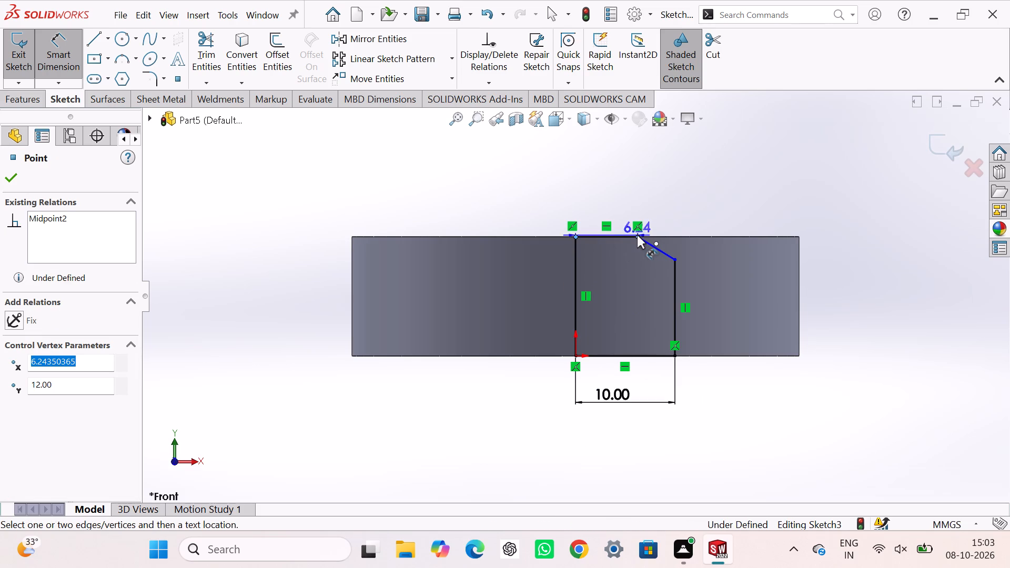
click(615, 182)
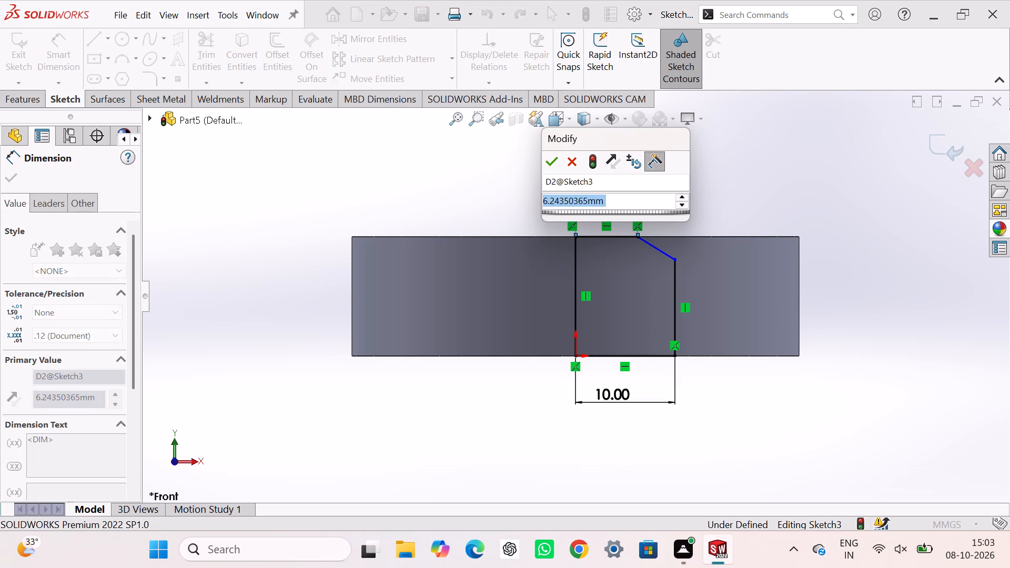
key(1)
key(3)
key(Return)
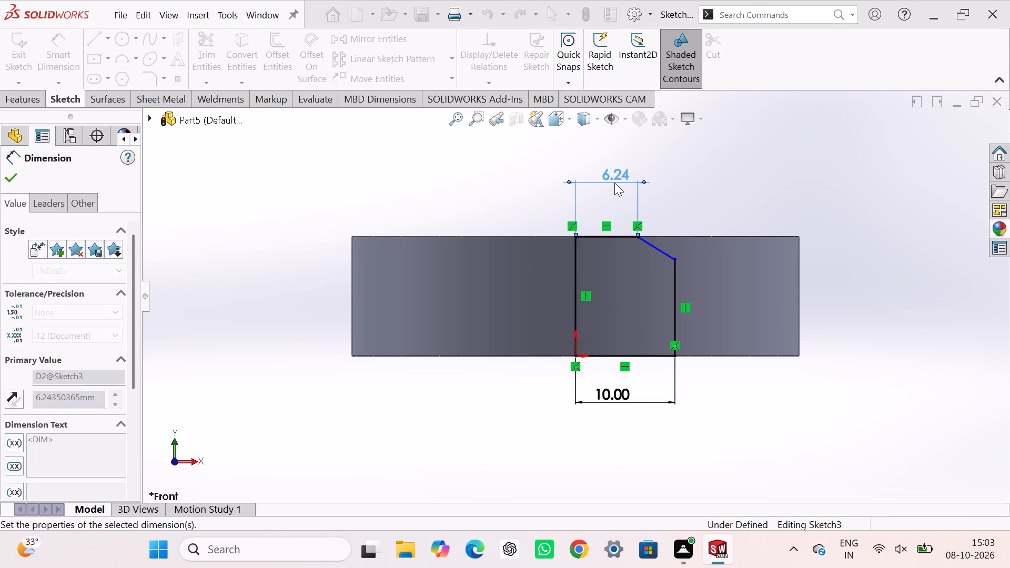
click(780, 211)
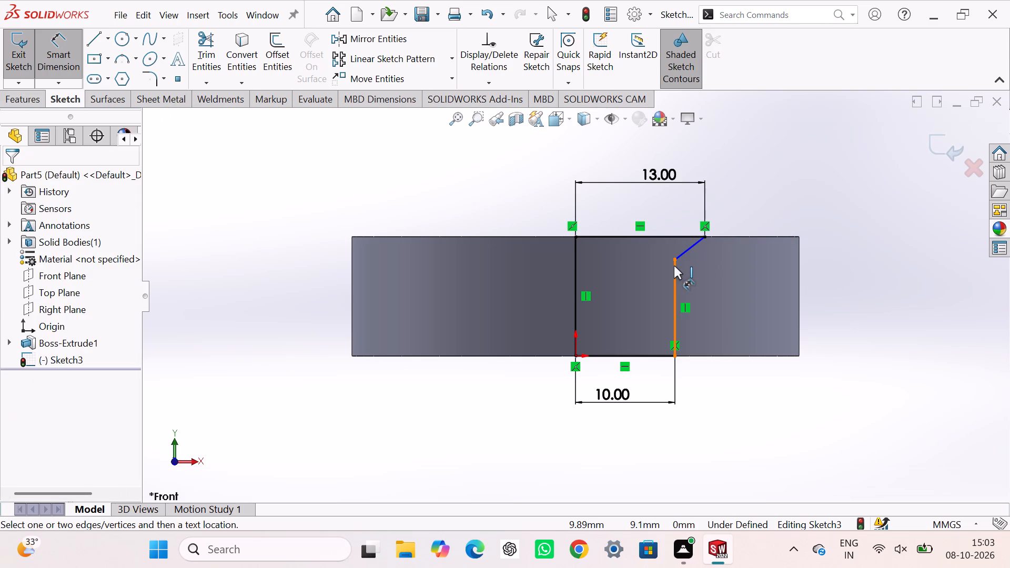
Set the angle between the profile's outer vertical line and the slanted line to 135° and close the sketch.
click(674, 270)
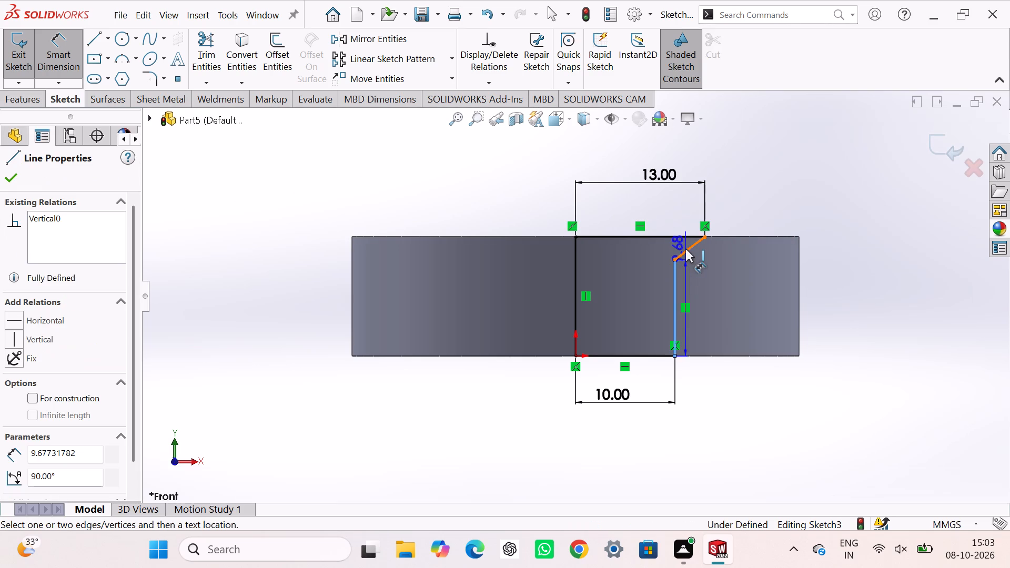
click(685, 249)
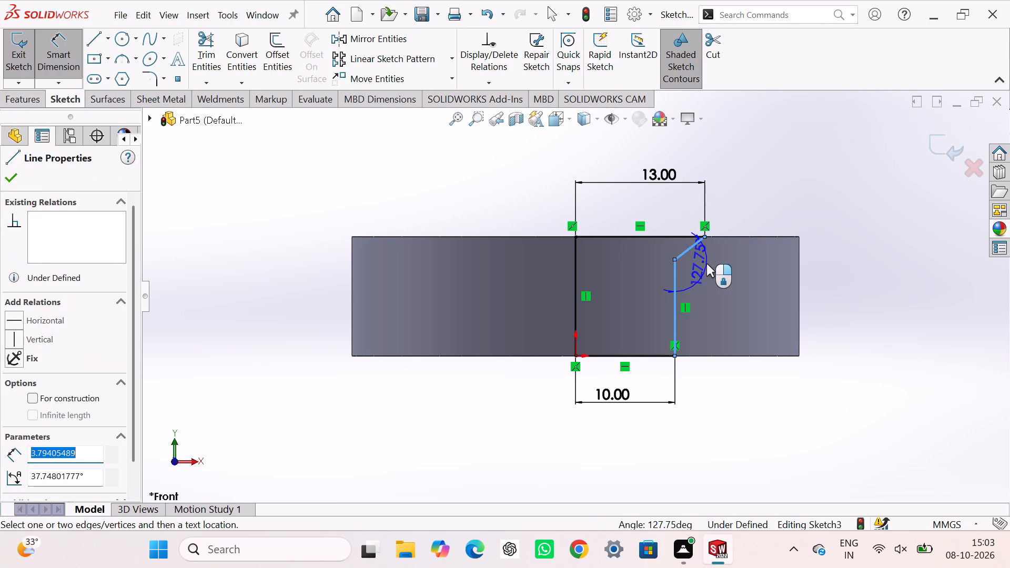
click(706, 263)
text(13)
key(5)
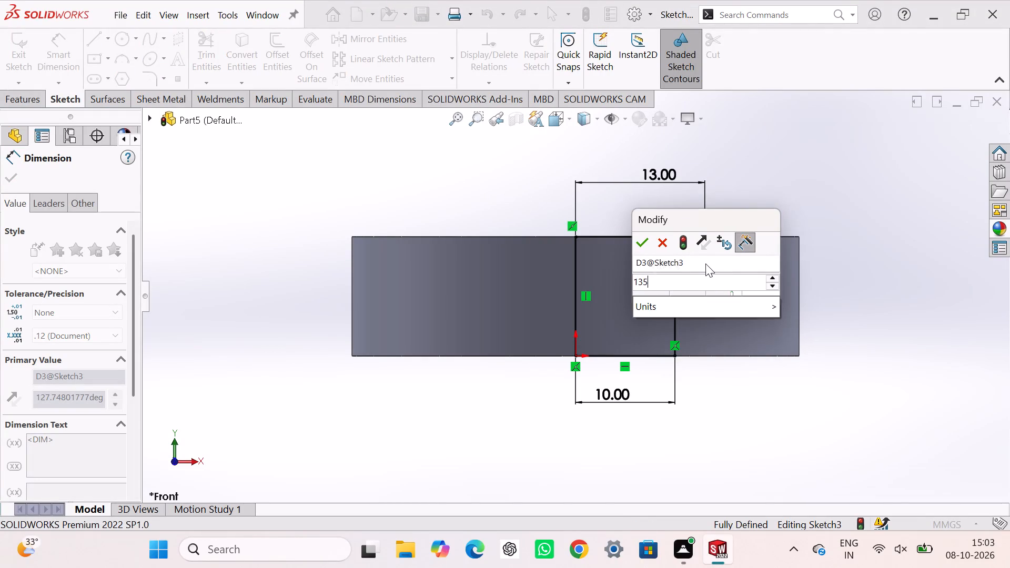
key(Return)
drag(814, 191, 814, 199)
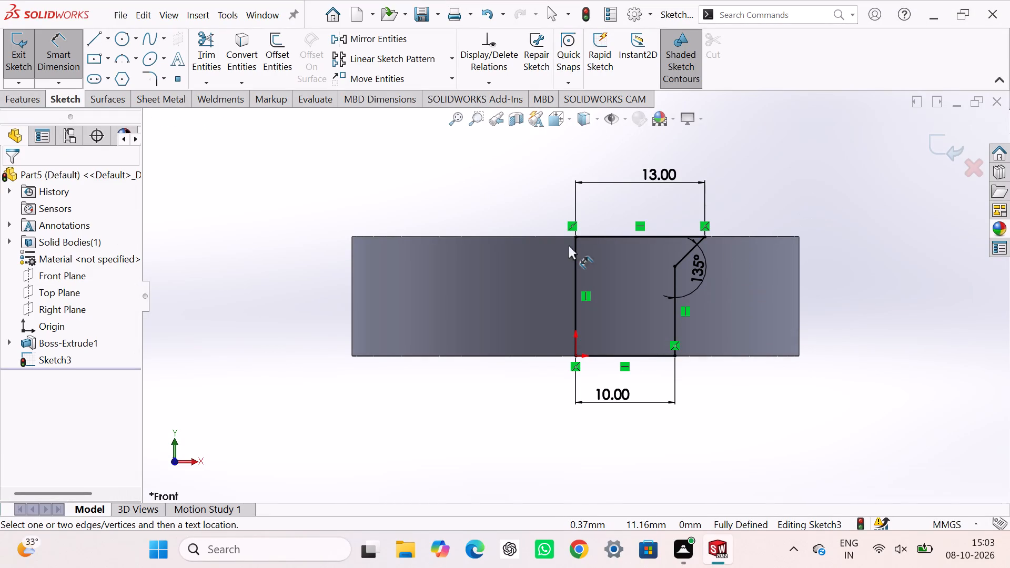
click(940, 150)
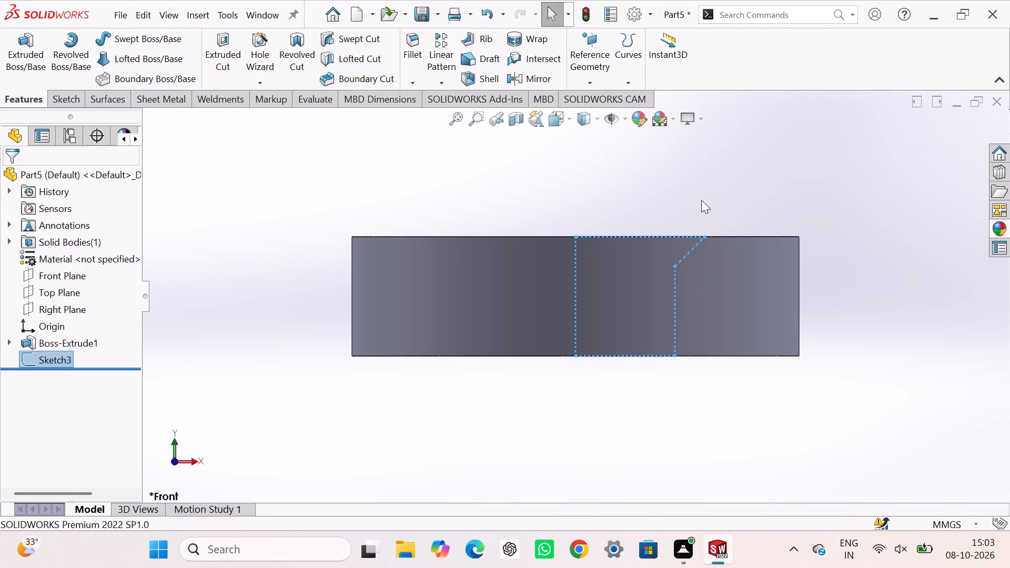
Make a 360° Revolved Cut of the profile about its vertical line through the origin.
scroll(664, 217, up, 1)
middle_drag(664, 217, 670, 282)
click(298, 46)
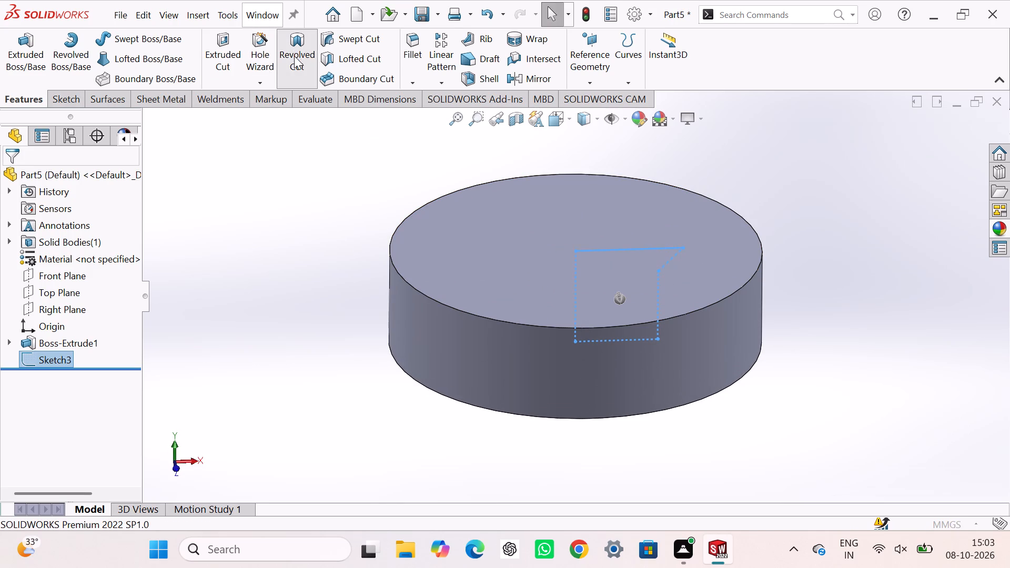
click(578, 268)
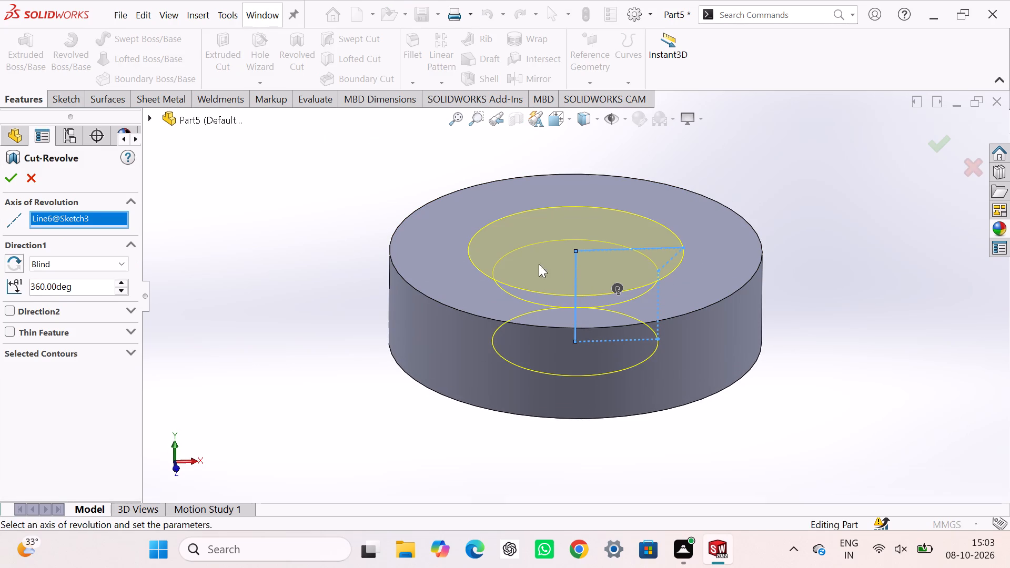
click(11, 181)
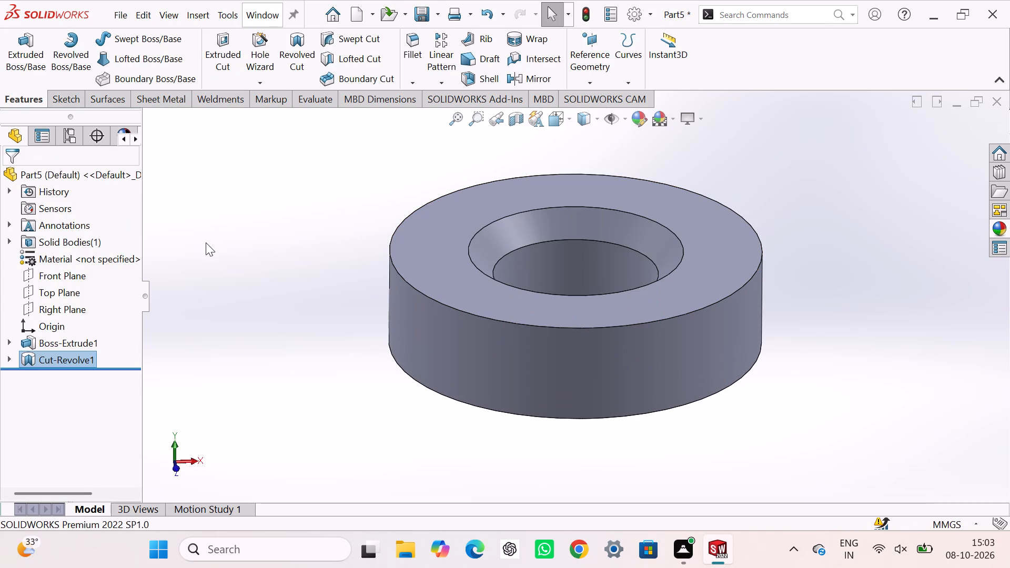
Apply a light cyan colour from the standard swatches to the whole part.
drag(207, 242, 238, 255)
middle_drag(296, 263, 314, 295)
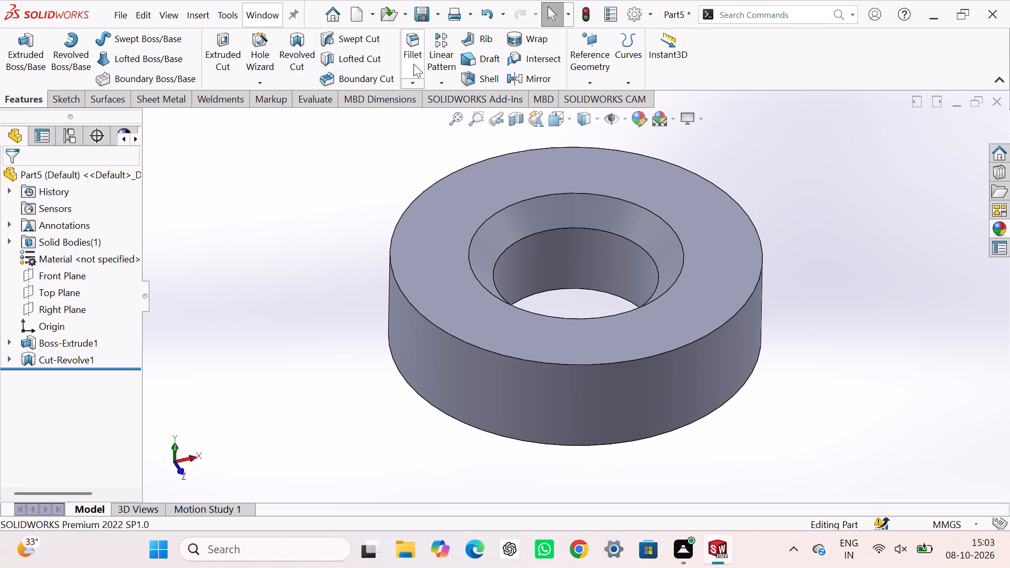
click(634, 124)
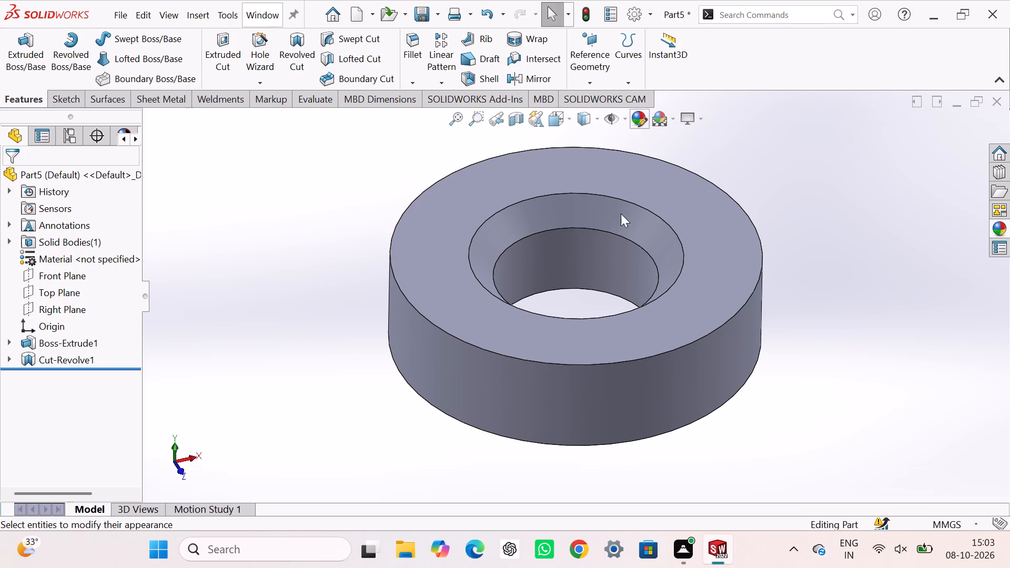
scroll(59, 468, down, 1)
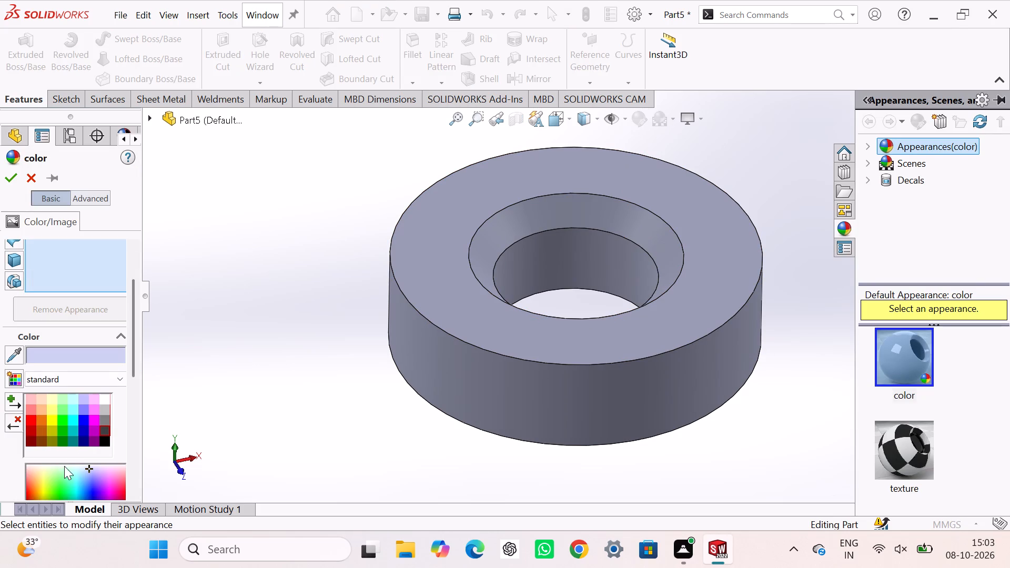
click(73, 402)
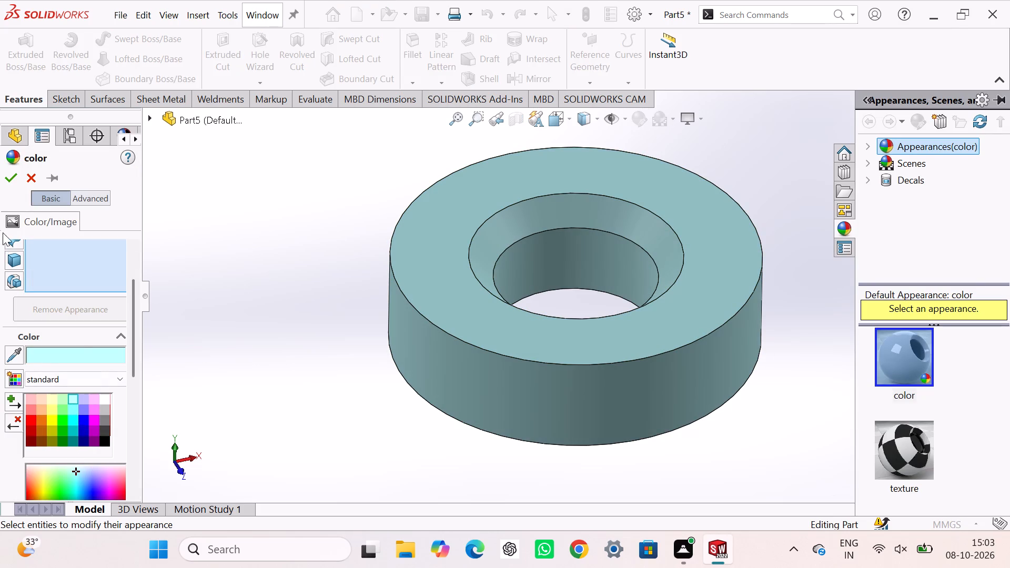
click(11, 181)
click(343, 249)
Save the part as bush in the Solidworks folder.
scroll(342, 261, up, 2)
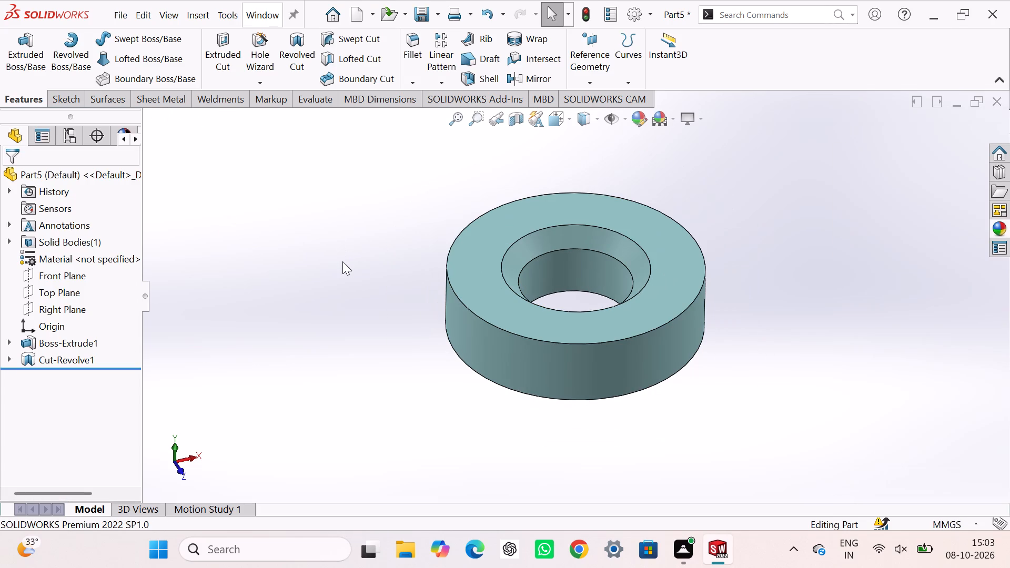
key(ctrl+s)
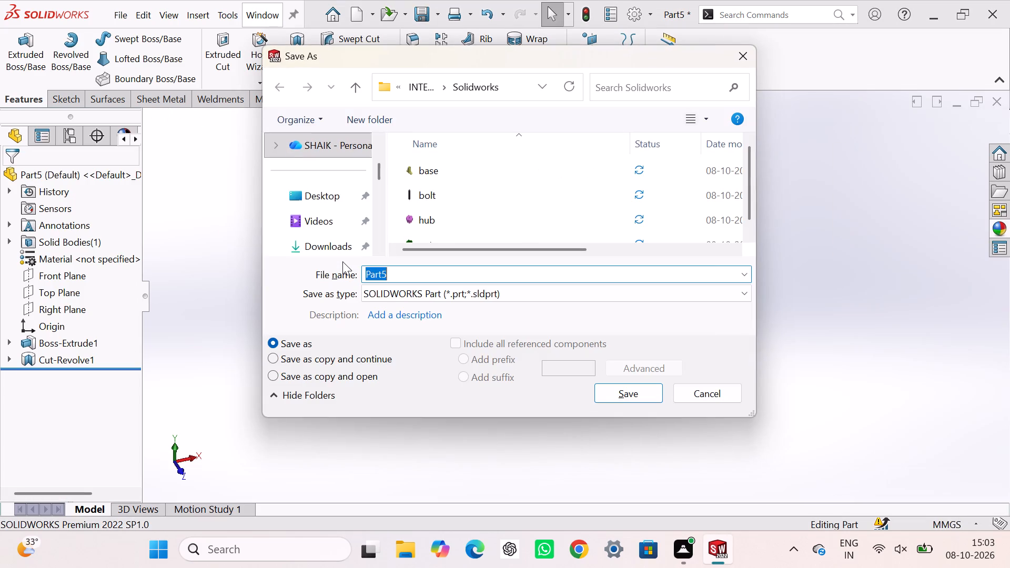
key(b)
text(ush)
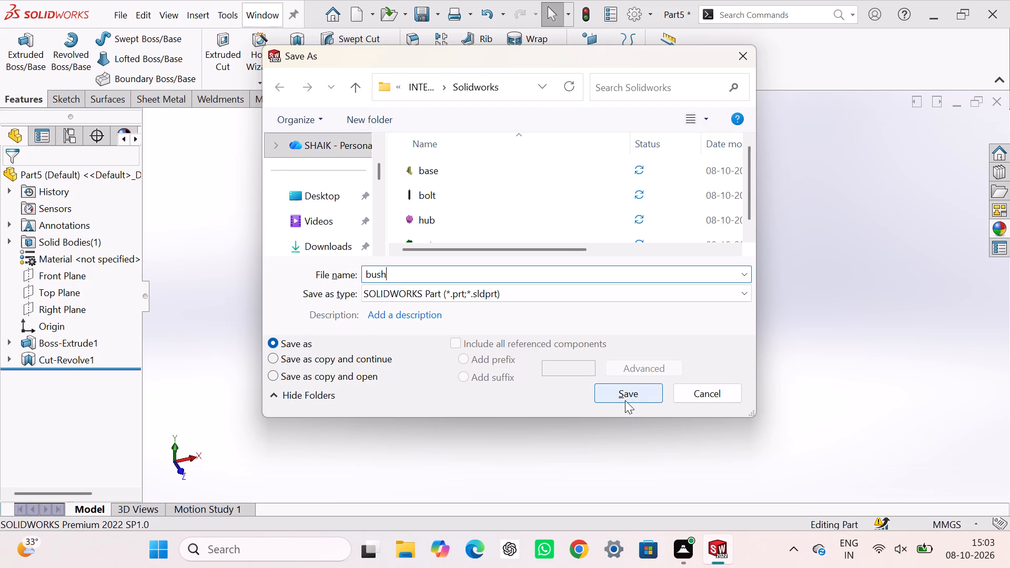
click(625, 400)
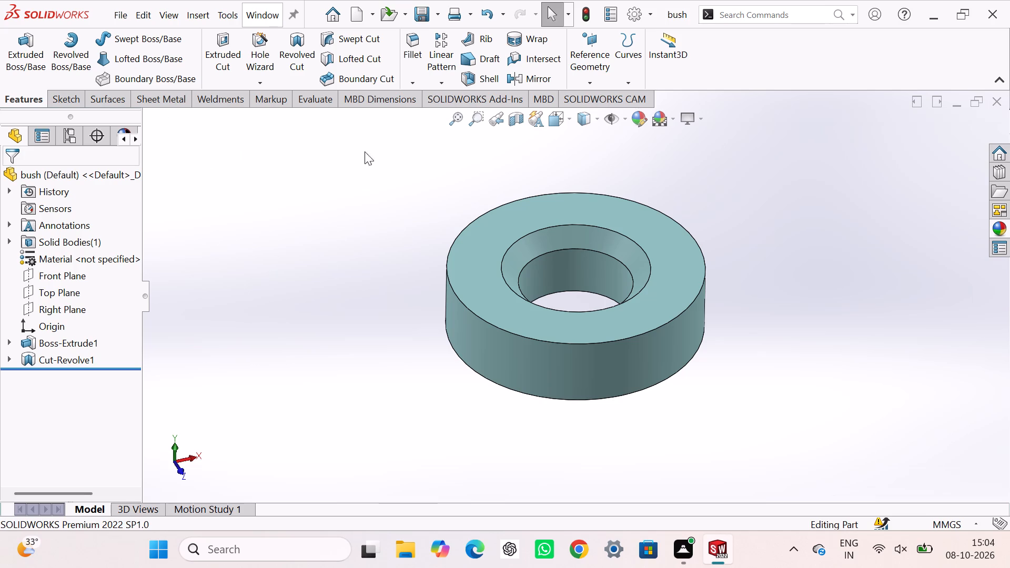
Switch to the open base part to view its model.
click(260, 11)
click(280, 179)
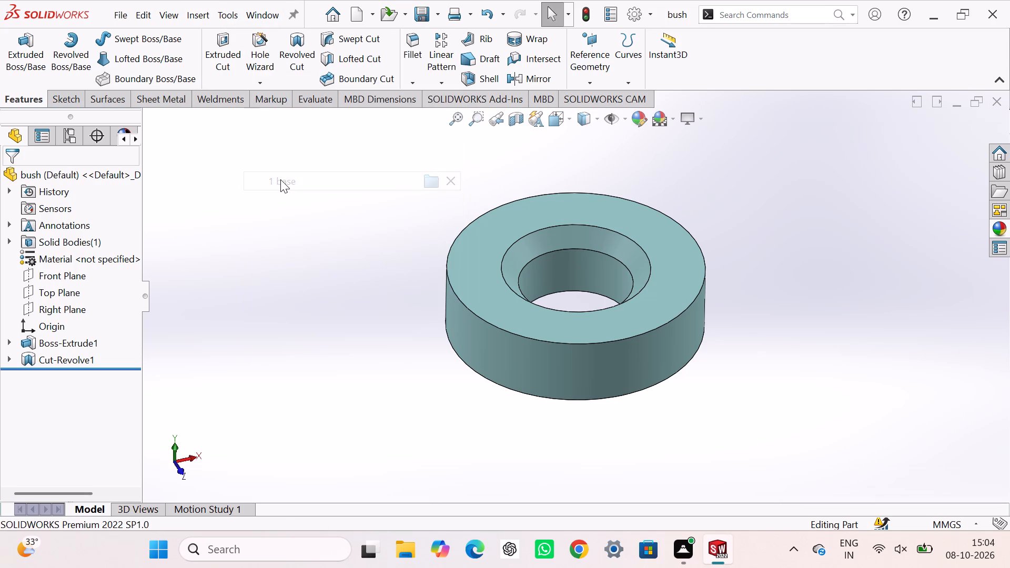
middle_drag(378, 249, 432, 269)
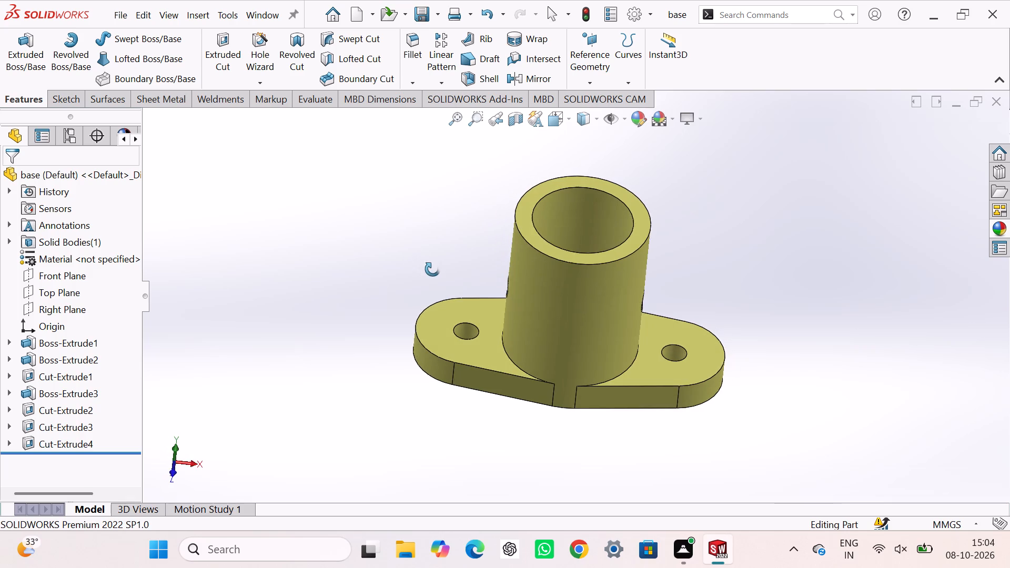
Edit the sketch of the base plate's first extrusion and set the mounting hole diameter to 12 mm.
middle_drag(432, 269, 431, 269)
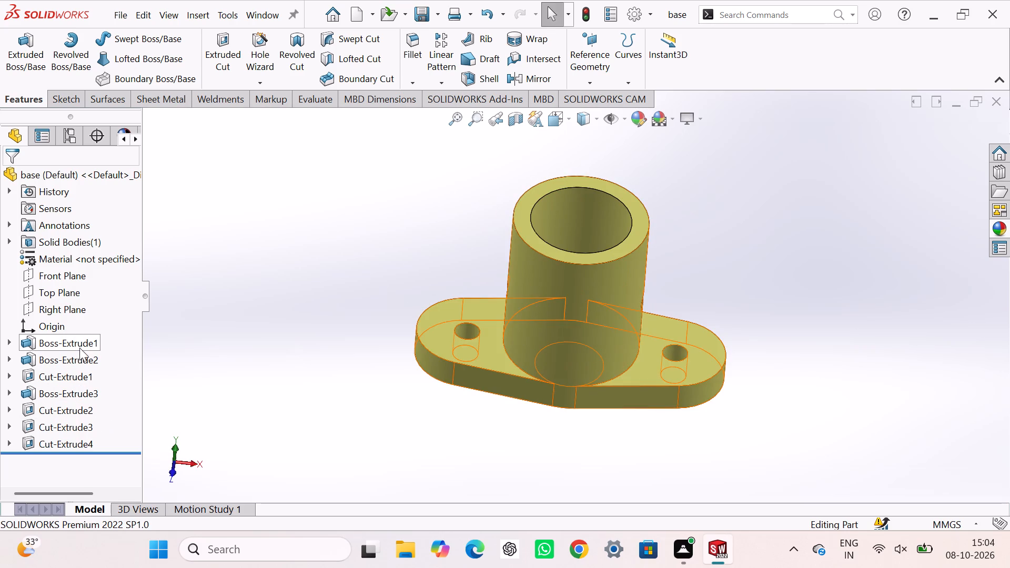
click(79, 344)
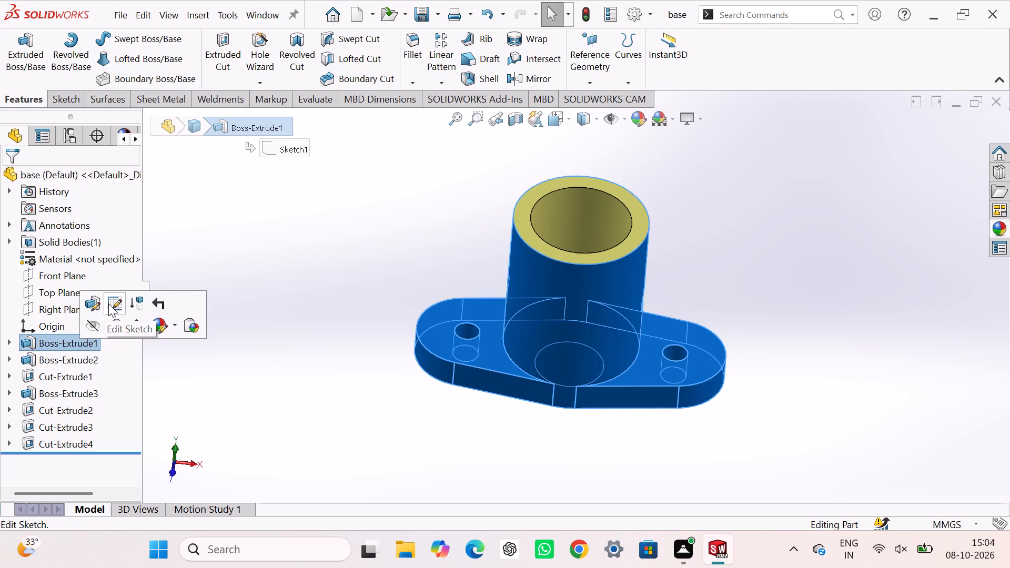
click(108, 303)
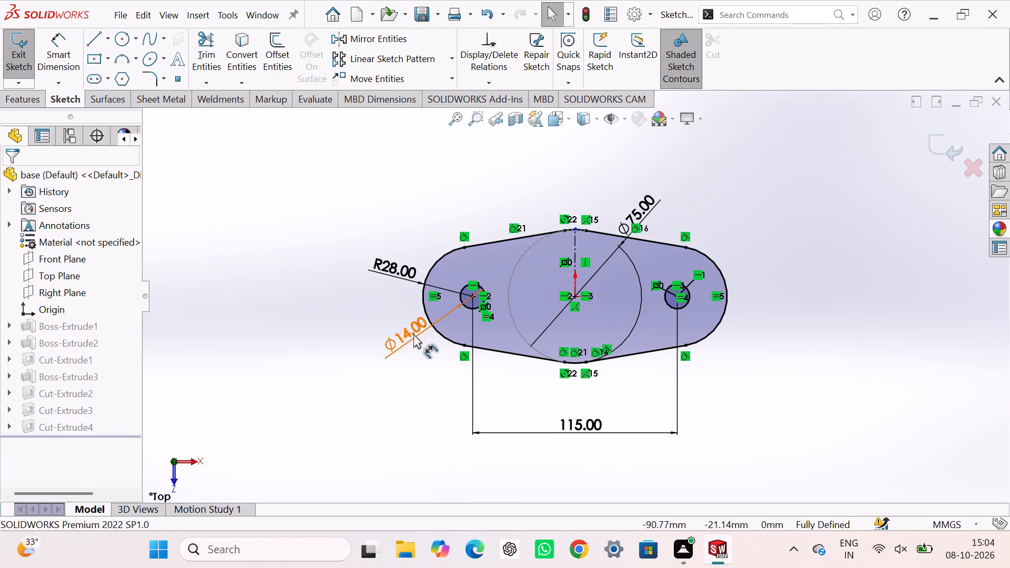
double_click(413, 334)
text(12)
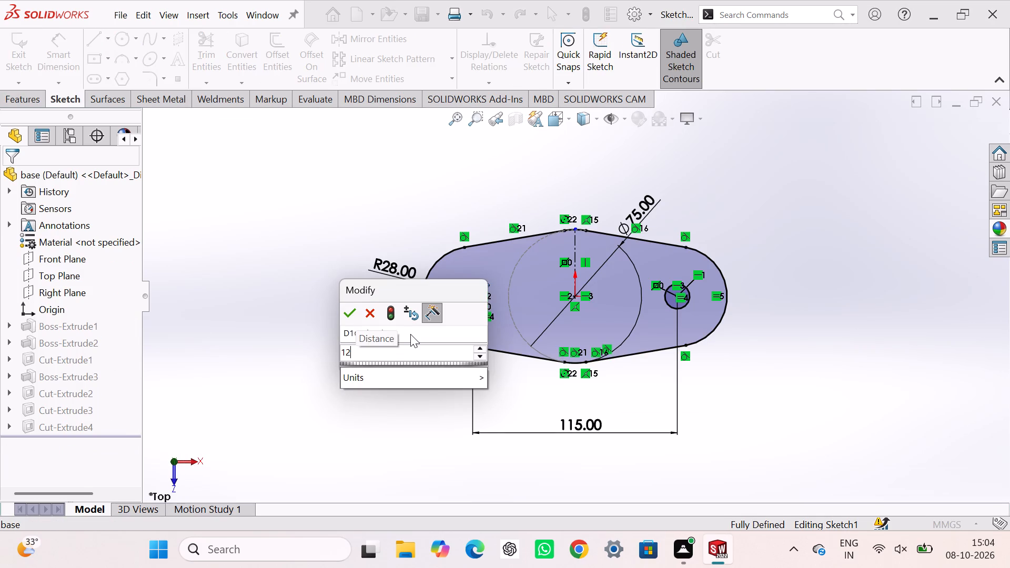
key(Return)
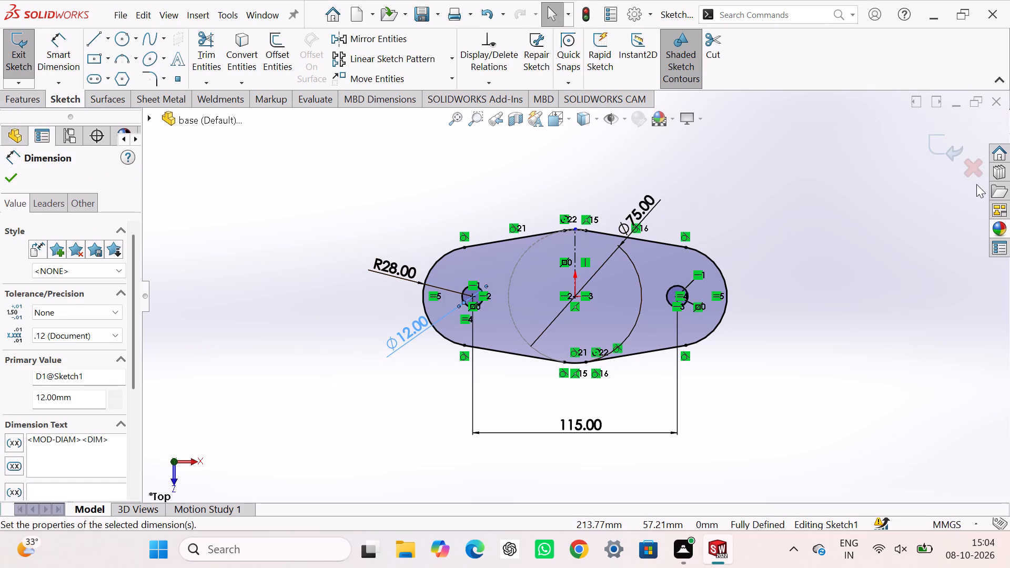
click(952, 149)
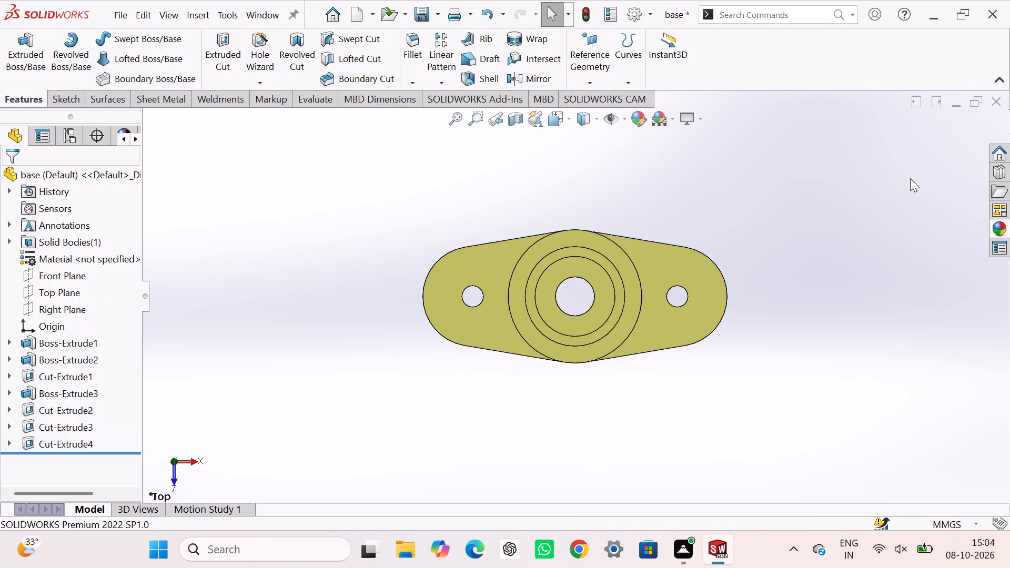
Rebuild the edited base part and save it.
key(ctrl+7)
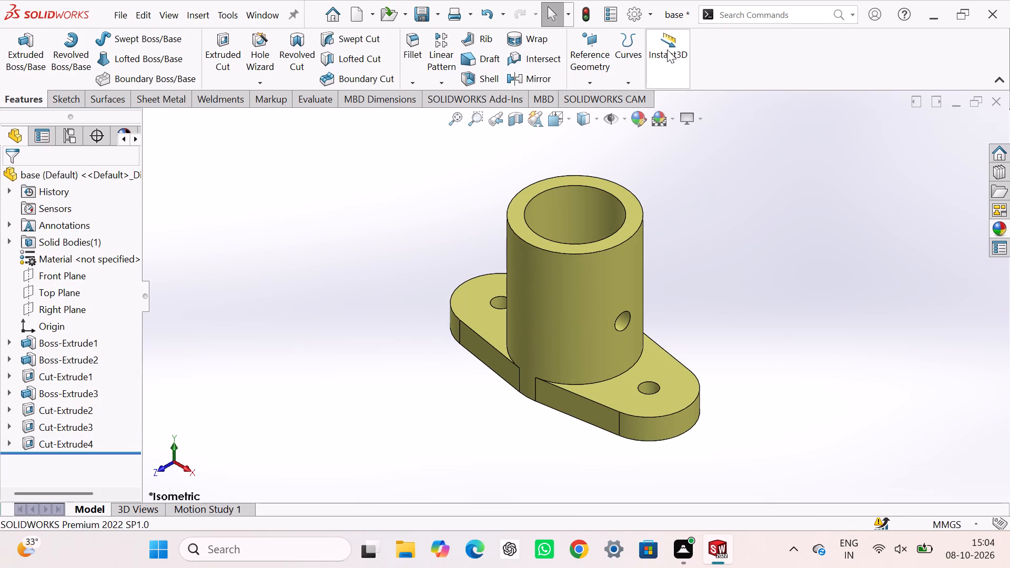
click(582, 14)
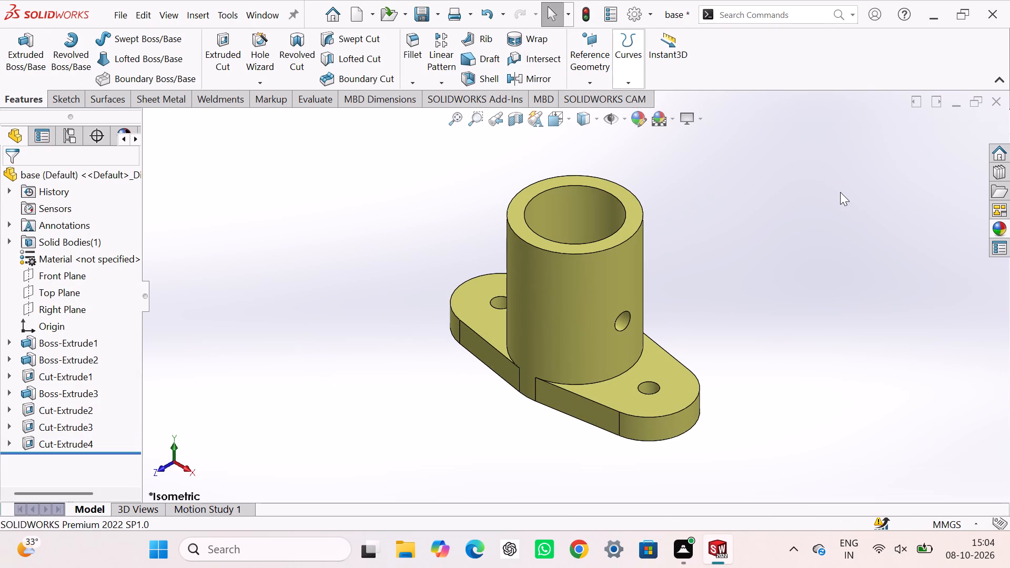
click(840, 192)
key(ctrl+s)
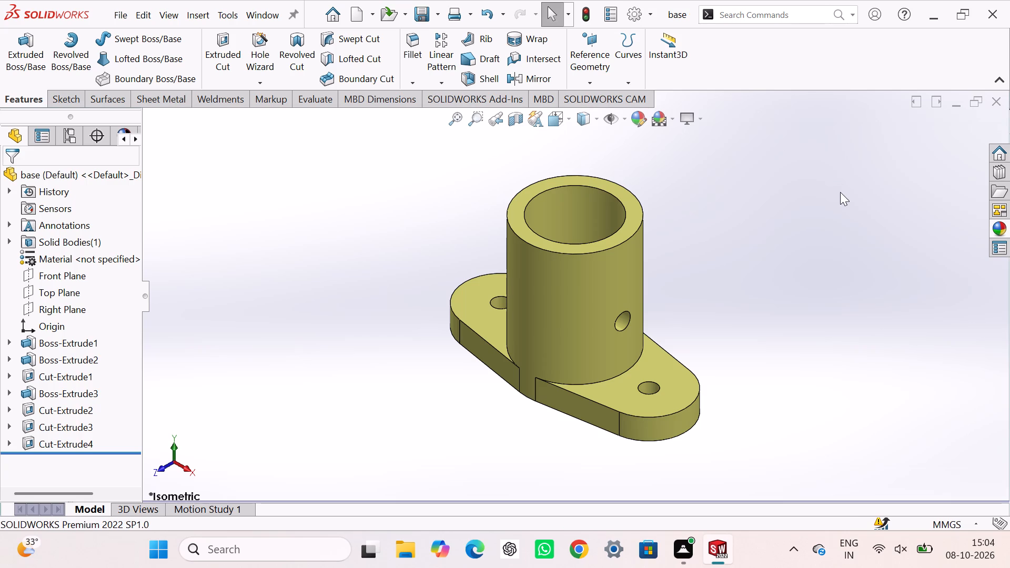
Switch to the open bush part to view its model.
click(261, 17)
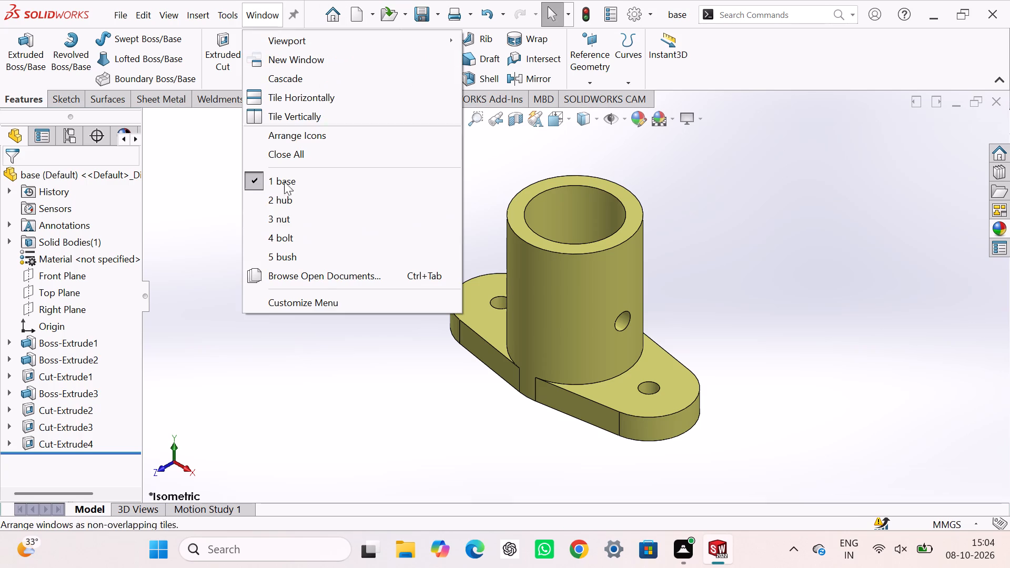
click(322, 256)
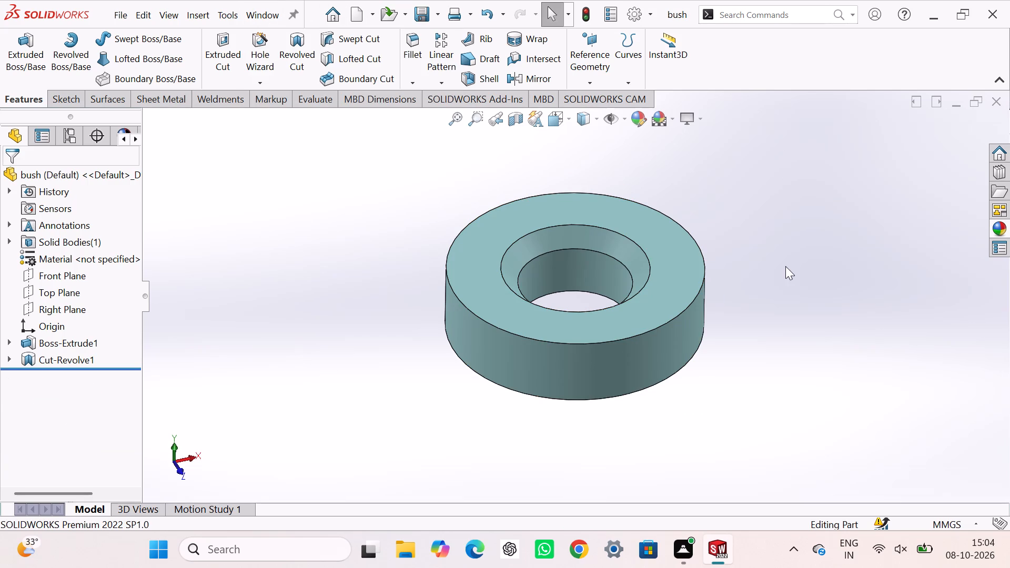
drag(785, 266, 780, 264)
click(269, 12)
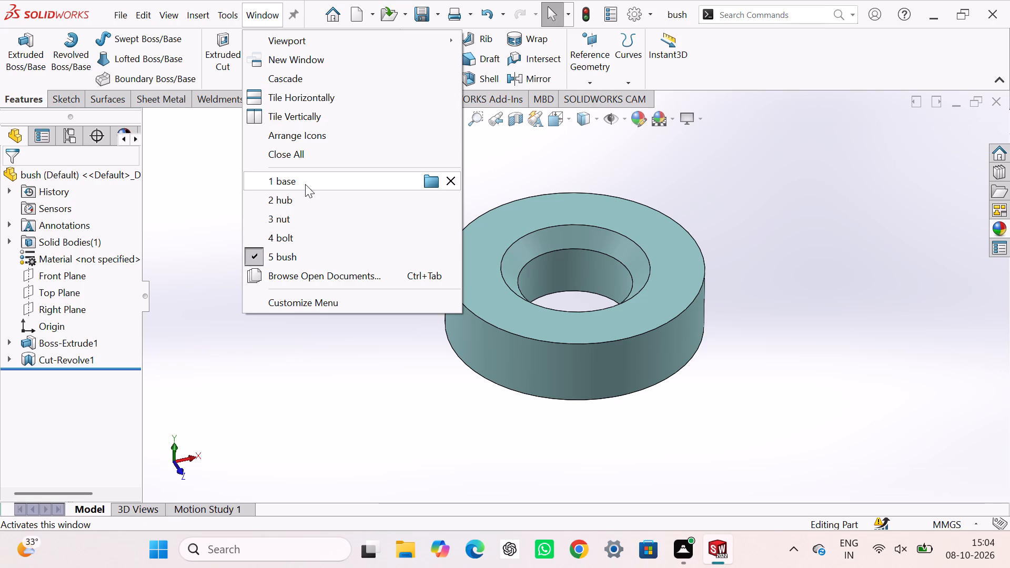
click(769, 207)
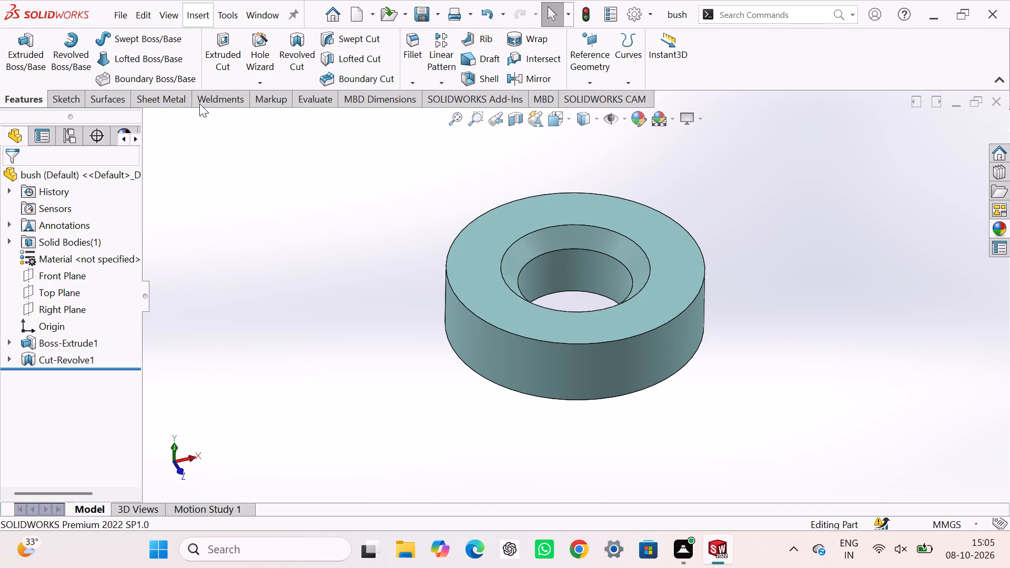
Create a new part document.
key(ctrl+n)
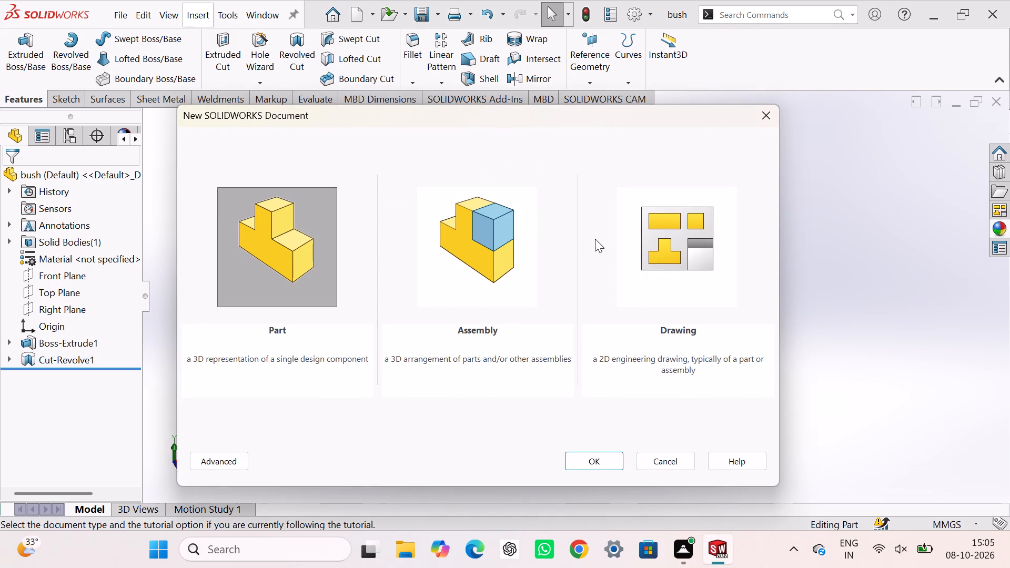
click(580, 455)
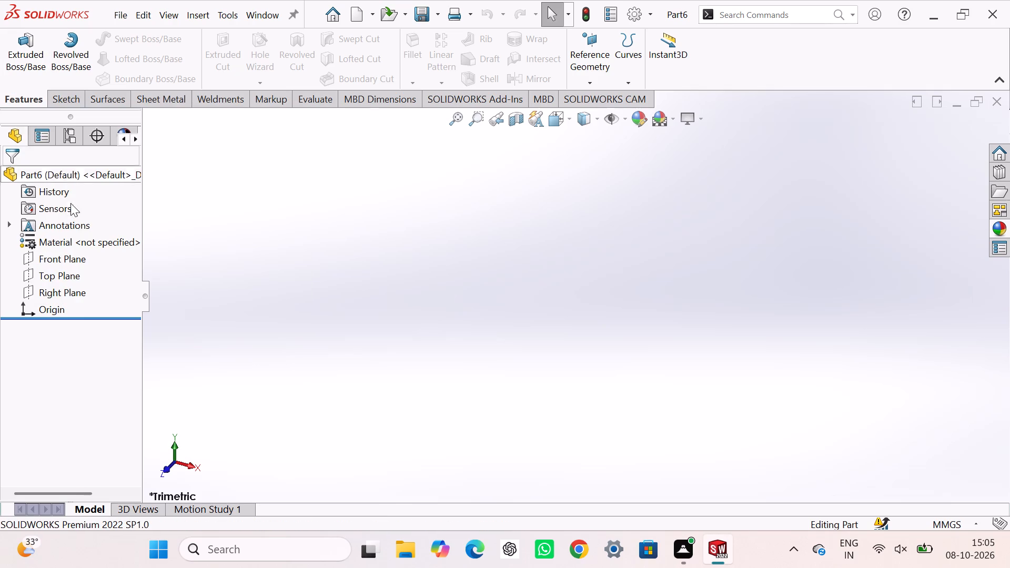
Sketch a circle centred on the origin on the Top Plane and dimension its diameter to 35 mm.
click(67, 277)
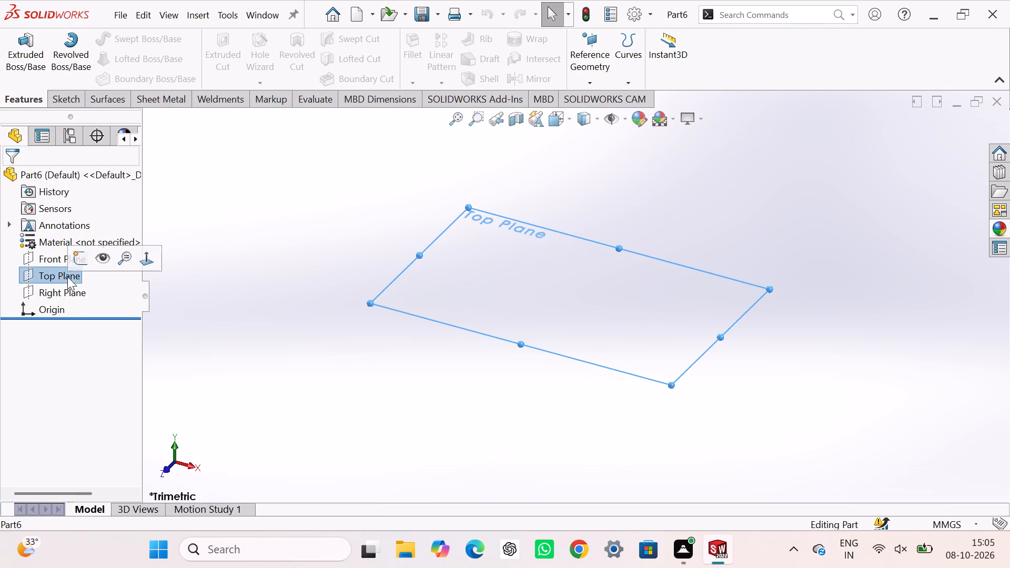
click(78, 259)
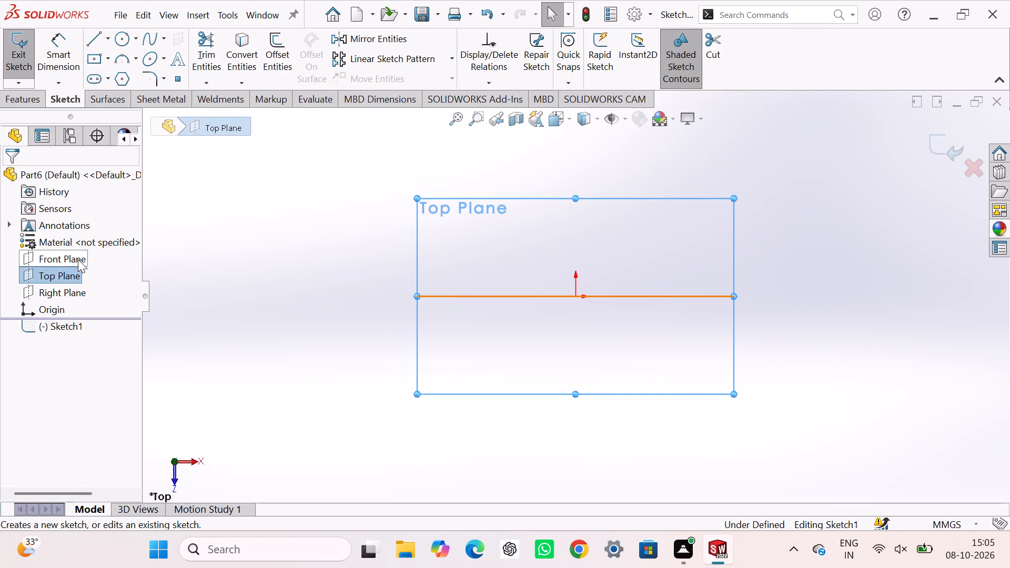
click(123, 39)
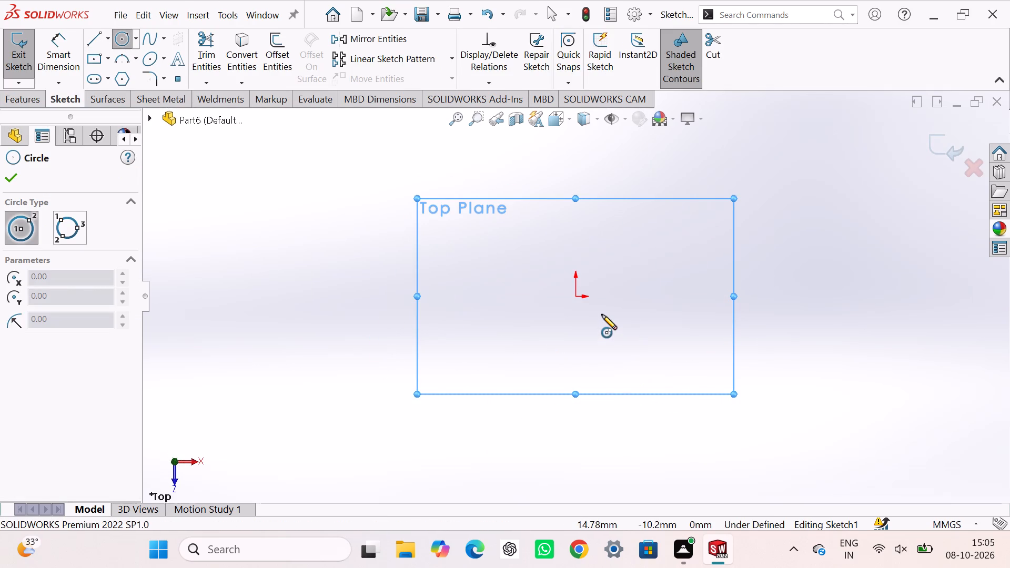
click(575, 297)
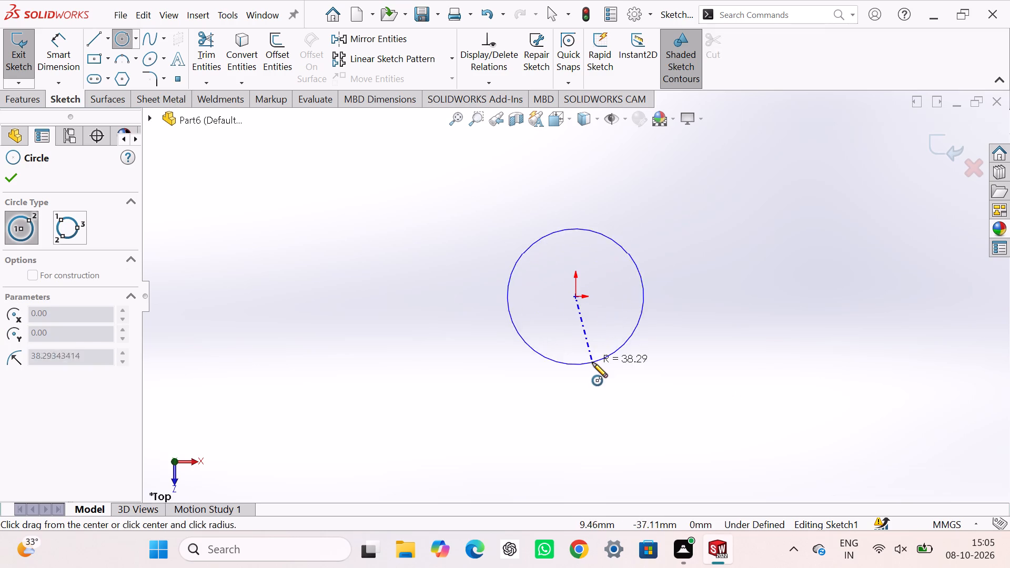
click(592, 362)
right_drag(483, 345, 472, 217)
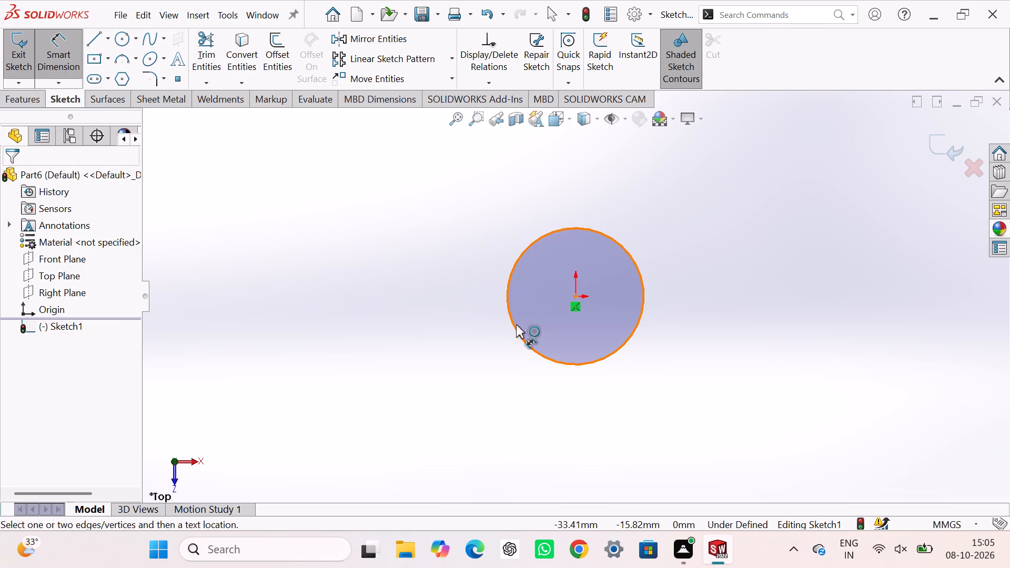
click(516, 324)
click(466, 342)
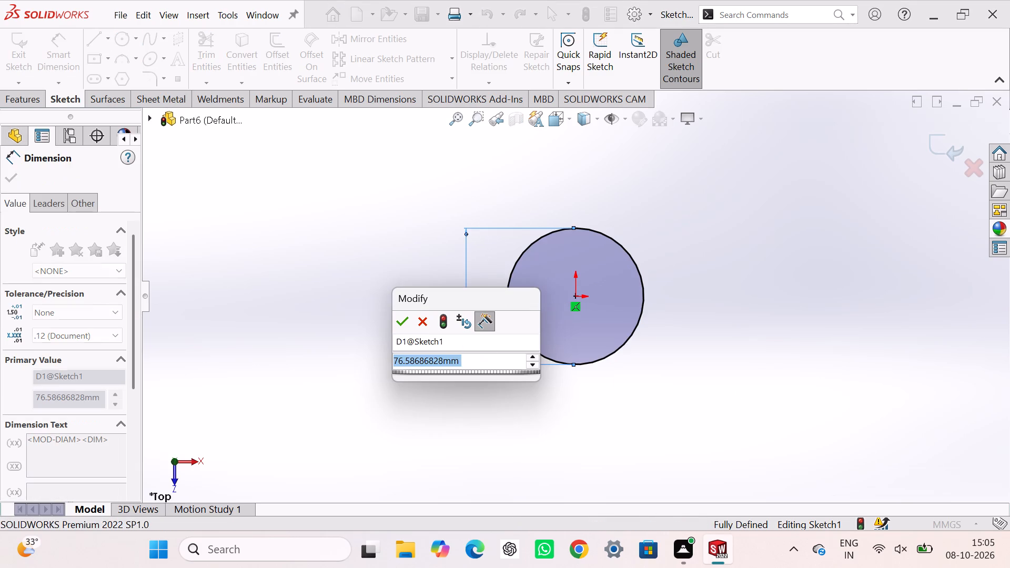
key(3)
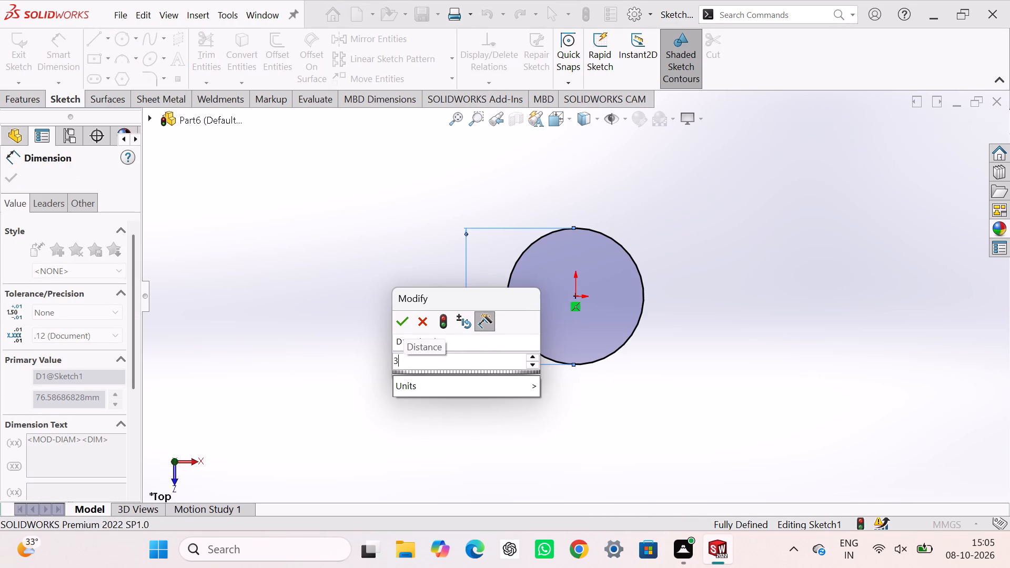
key(5)
key(Return)
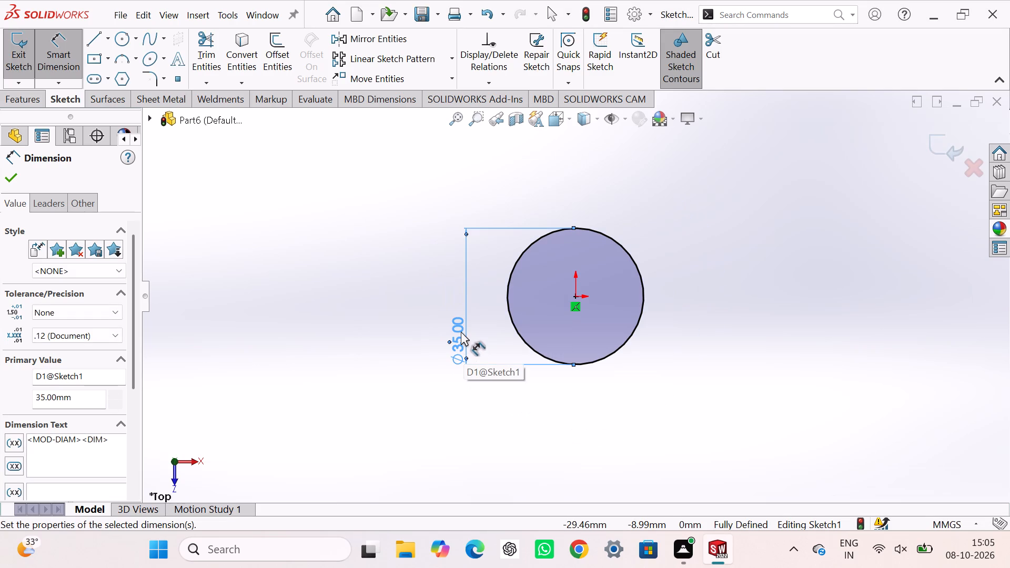
click(931, 149)
Start a helix from the 35 mm circle sketch and set its constant pitch to 56 mm.
middle_drag(718, 333, 718, 204)
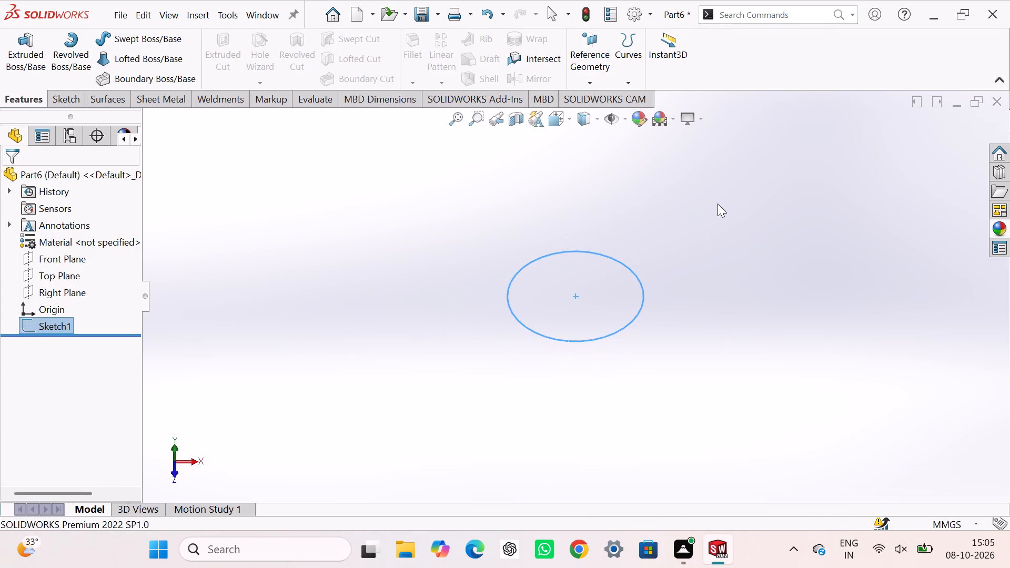
key(ctrl+7)
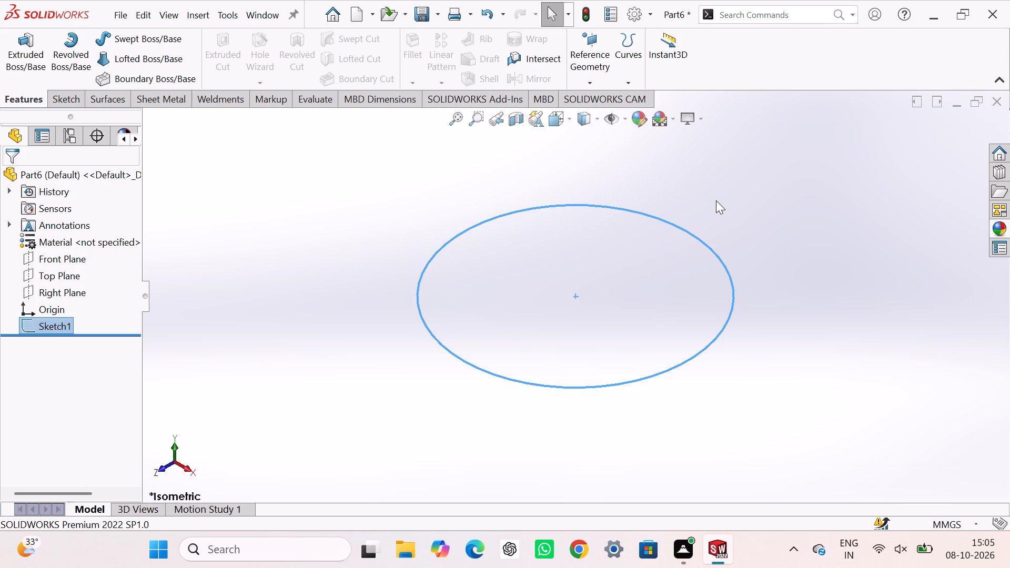
scroll(716, 200, down, 2)
scroll(663, 263, up, 5)
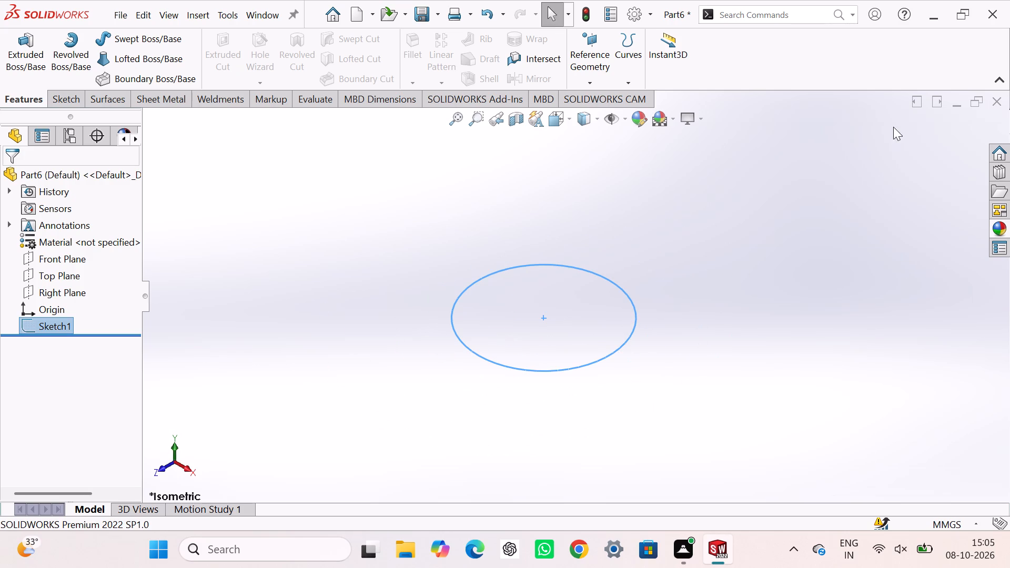
click(798, 16)
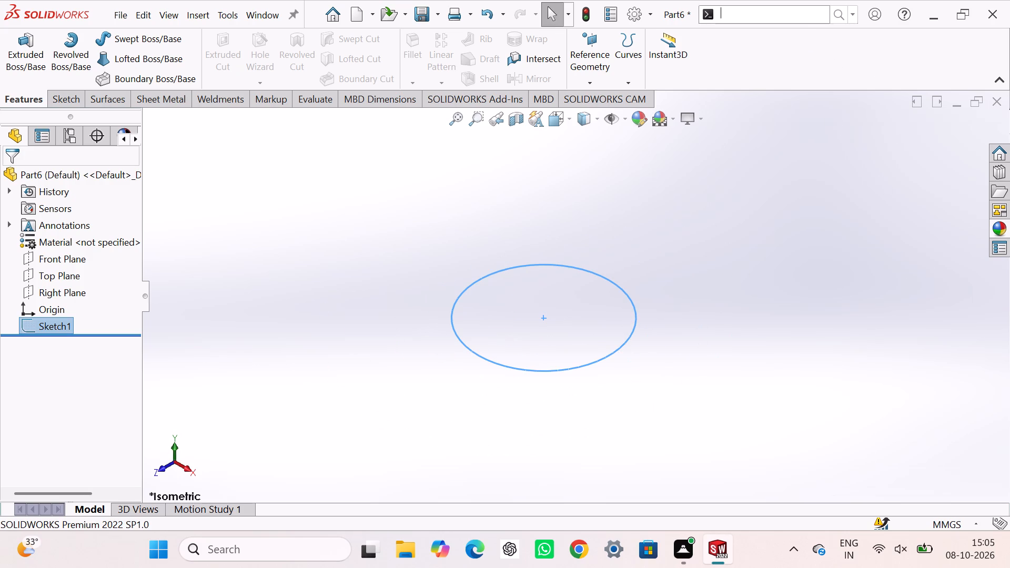
click(630, 86)
click(656, 176)
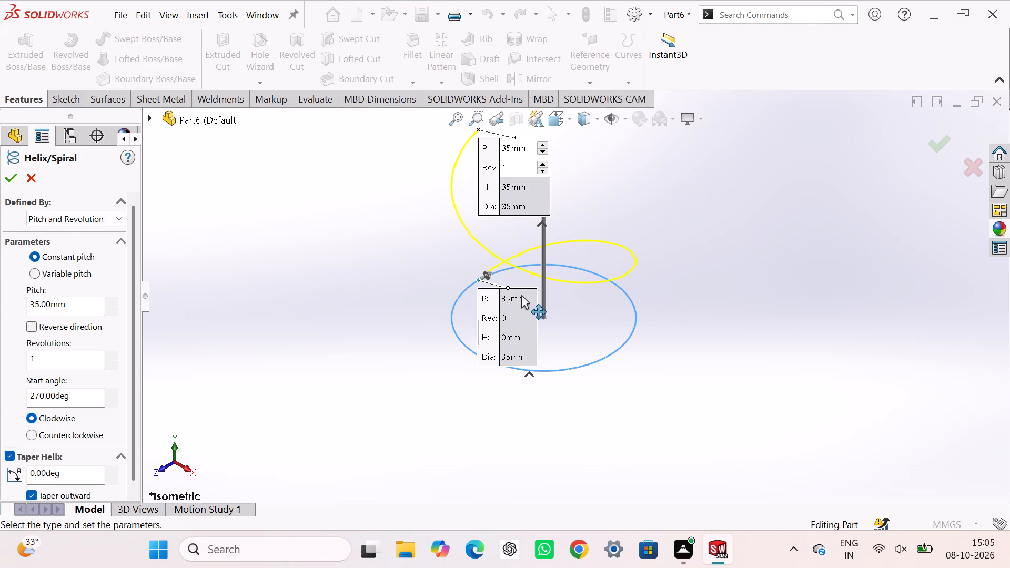
double_click(79, 308)
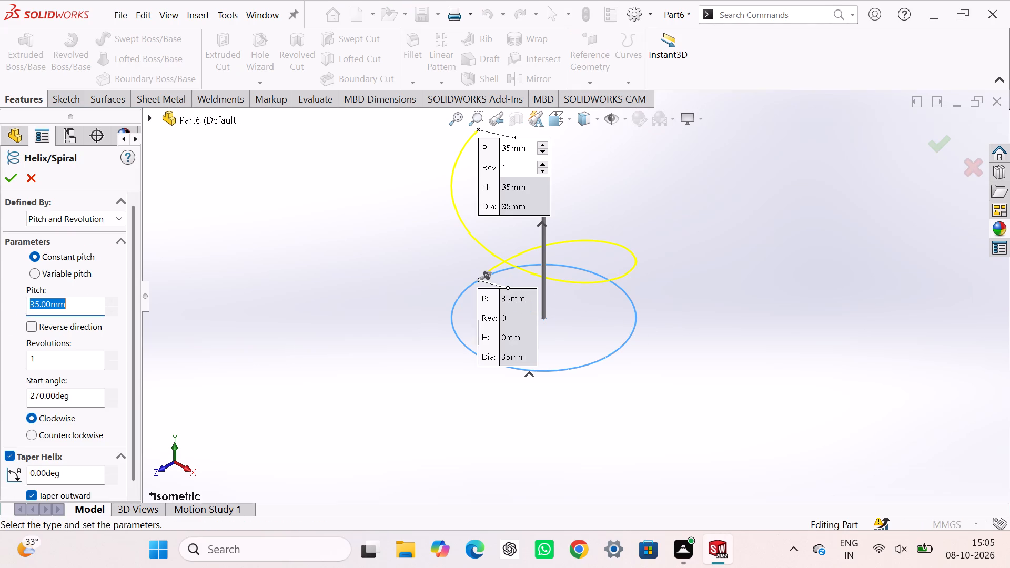
text(56)
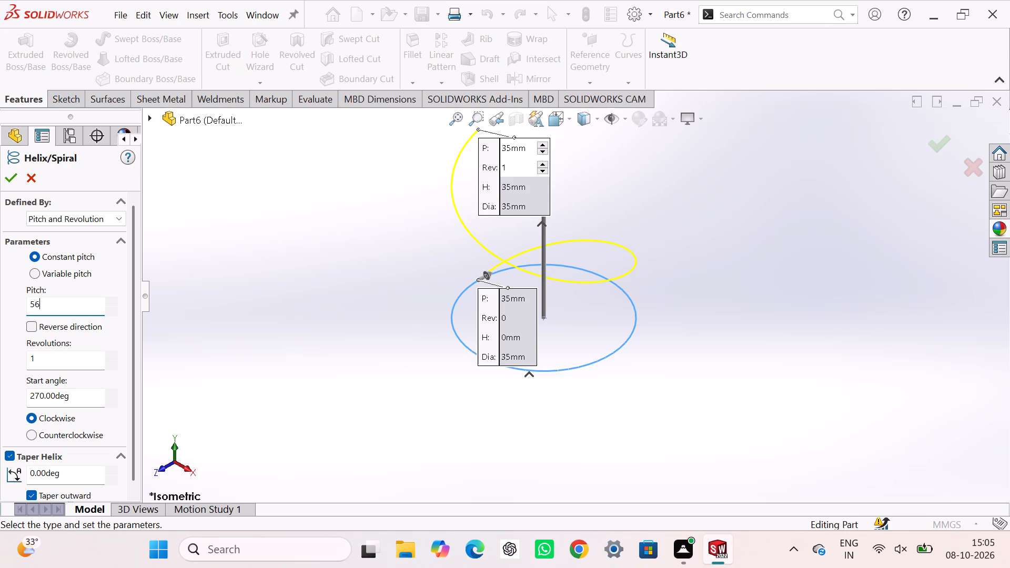
click(256, 310)
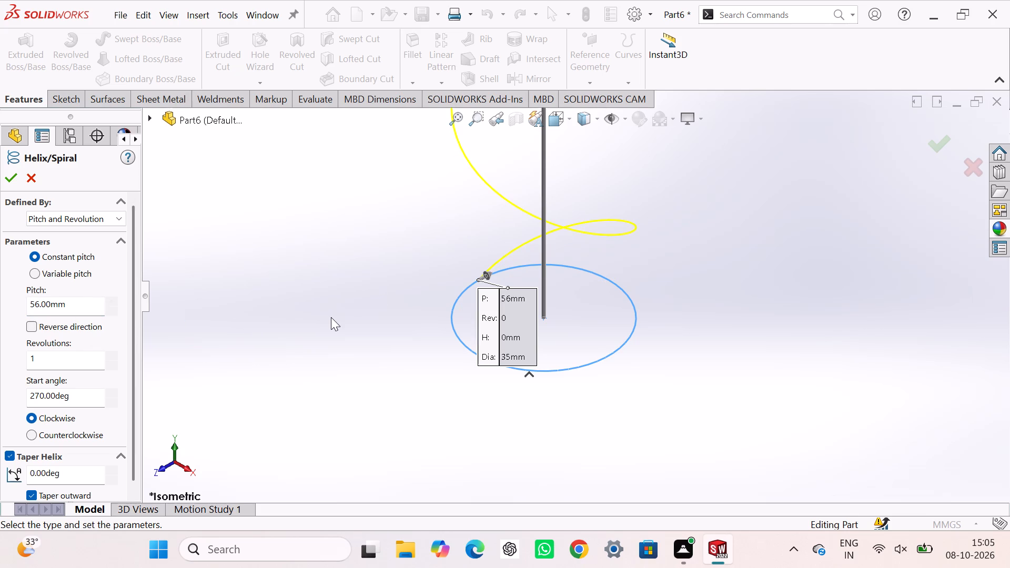
scroll(331, 317, down, 4)
scroll(549, 318, up, 10)
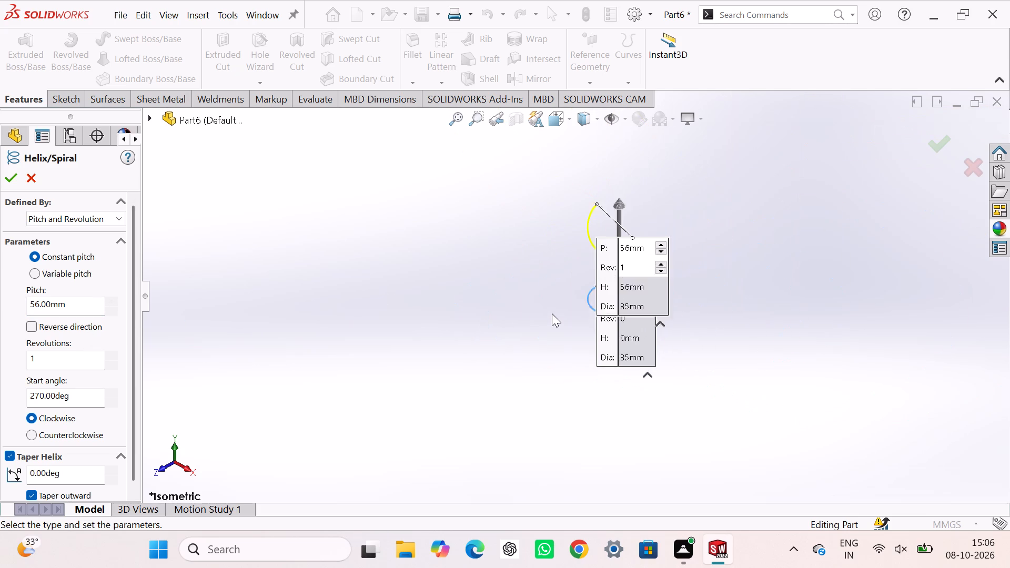
scroll(552, 313, up, 1)
scroll(590, 283, down, 2)
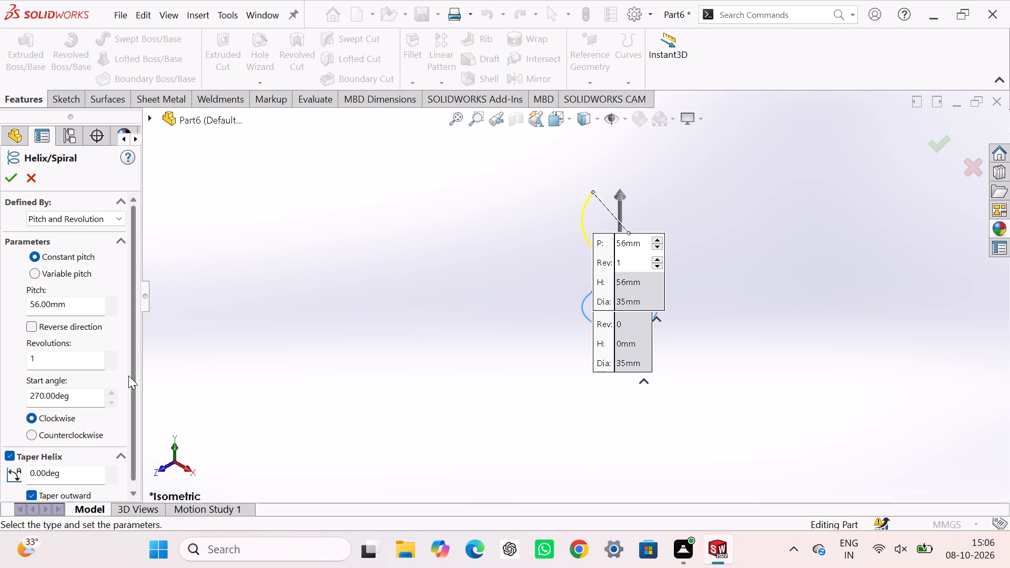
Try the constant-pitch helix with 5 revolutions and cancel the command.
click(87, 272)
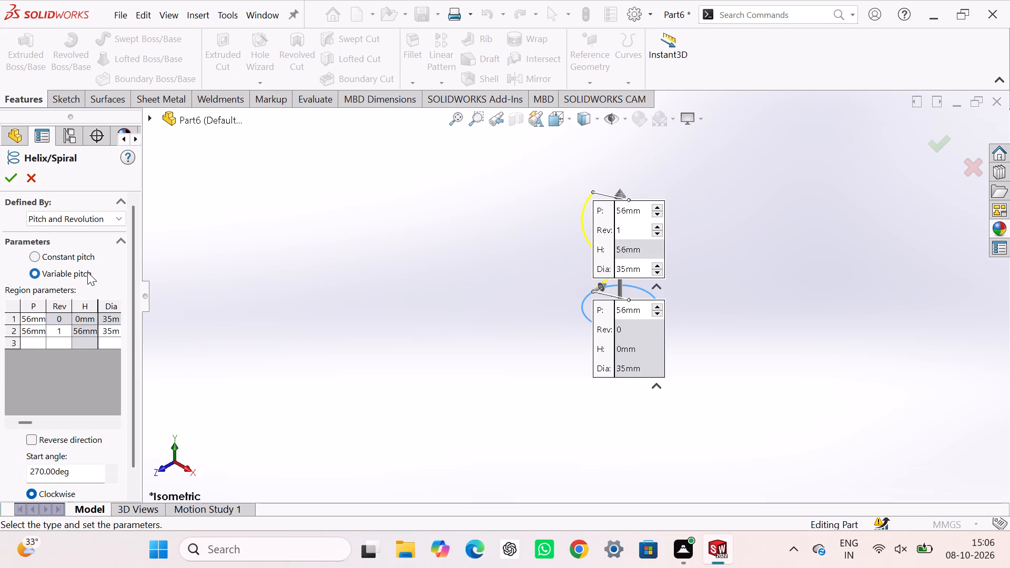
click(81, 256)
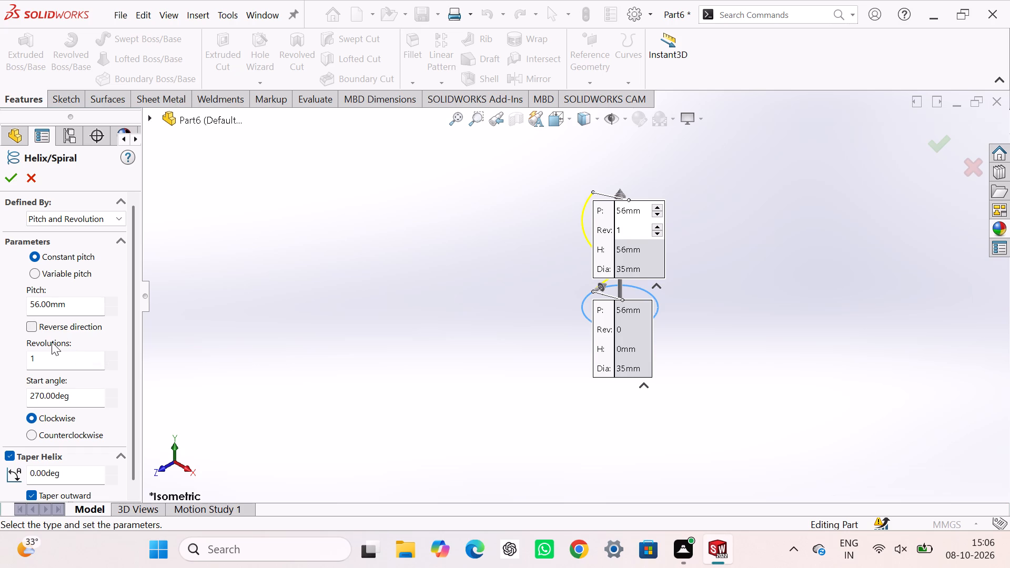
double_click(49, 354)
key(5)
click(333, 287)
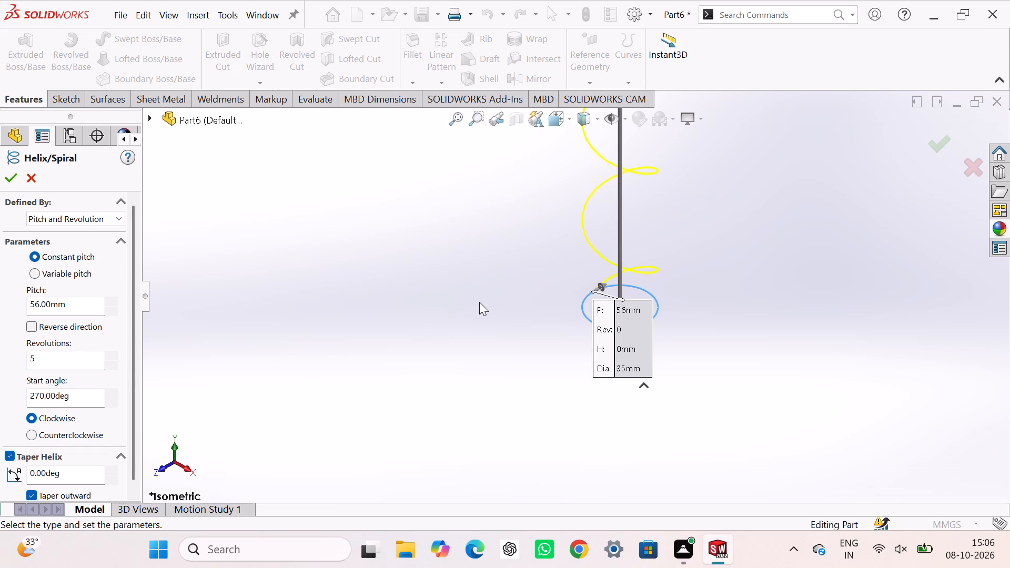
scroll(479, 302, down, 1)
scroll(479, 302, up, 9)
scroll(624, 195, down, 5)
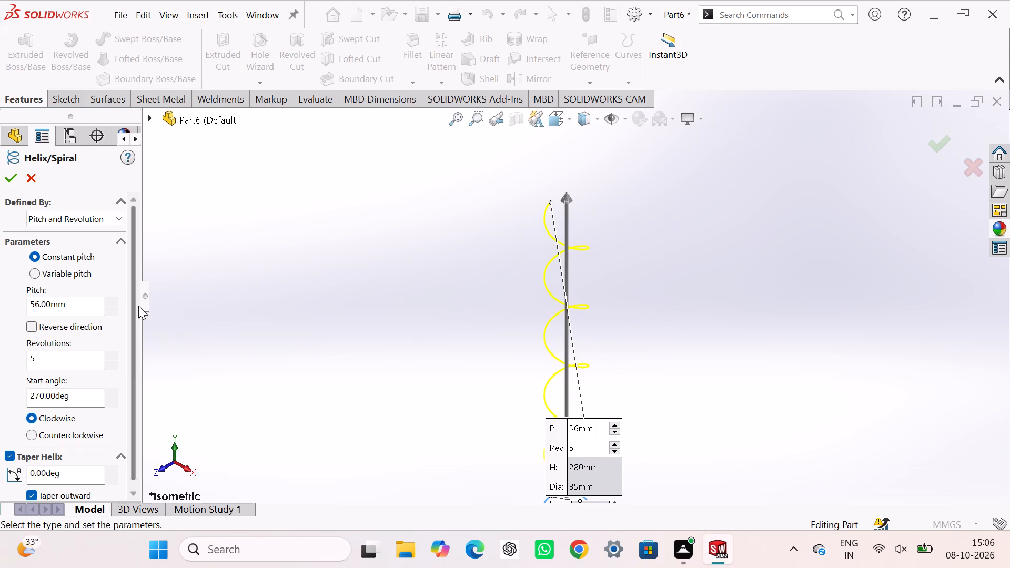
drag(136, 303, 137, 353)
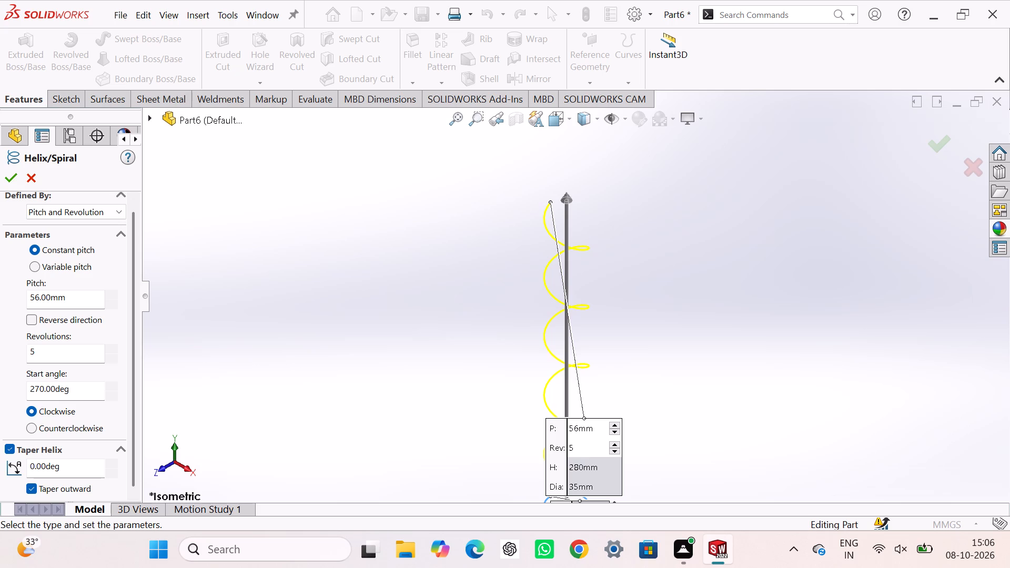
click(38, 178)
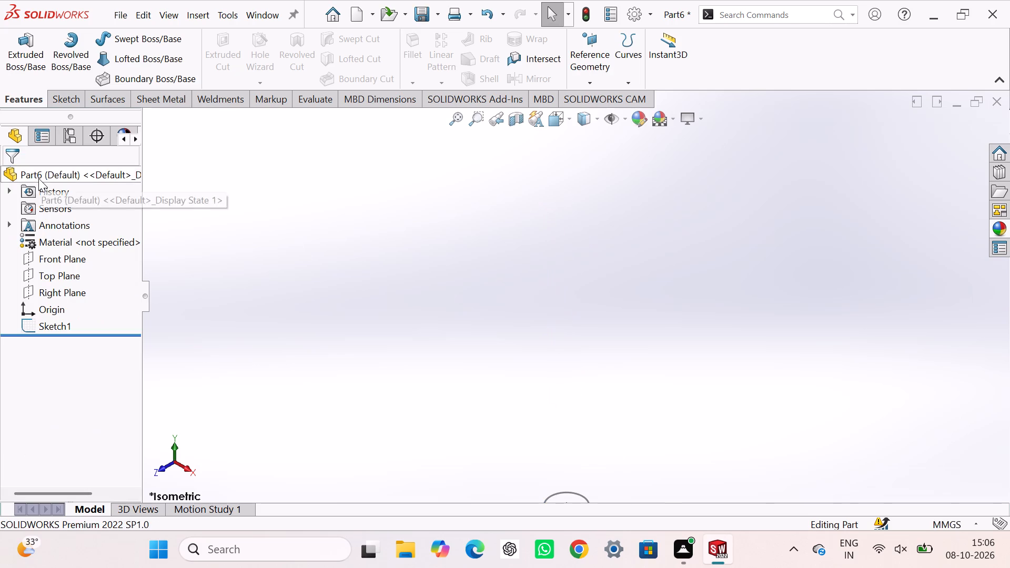
Restart the helix on the circle sketch, defined by Height and Revolution with a constant pitch.
scroll(601, 341, up, 5)
scroll(585, 403, down, 2)
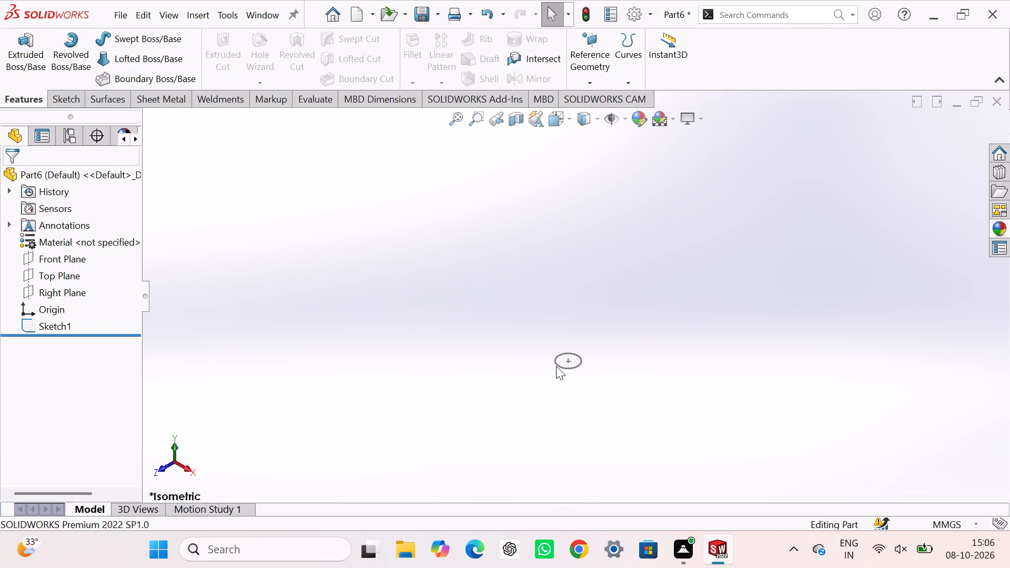
scroll(556, 366, down, 2)
click(630, 82)
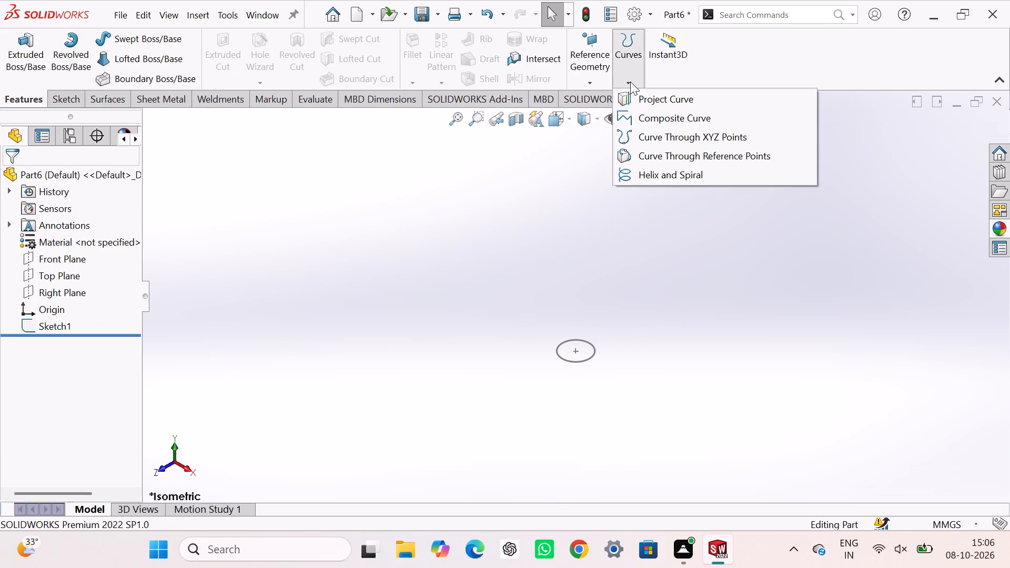
click(667, 178)
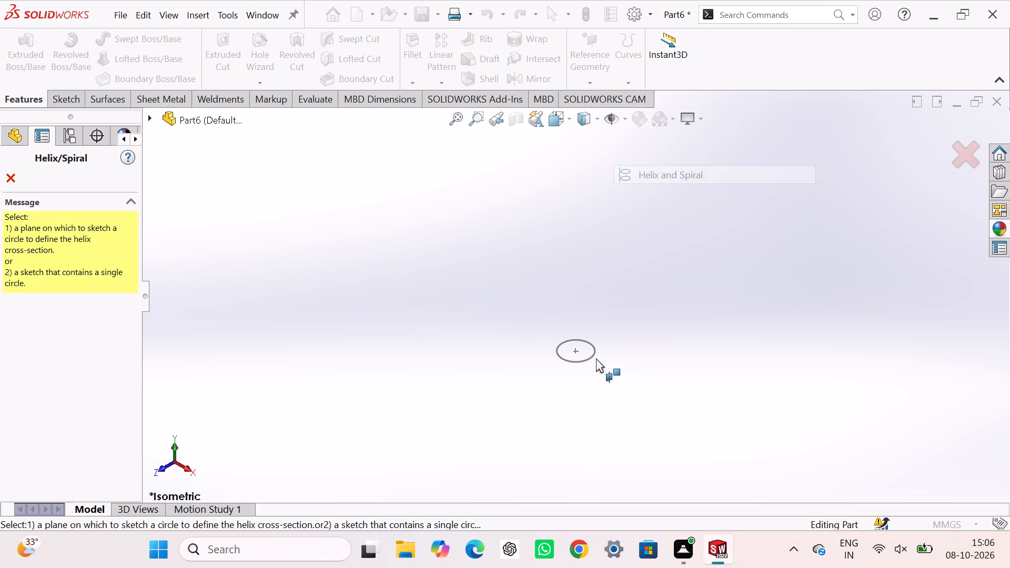
click(594, 354)
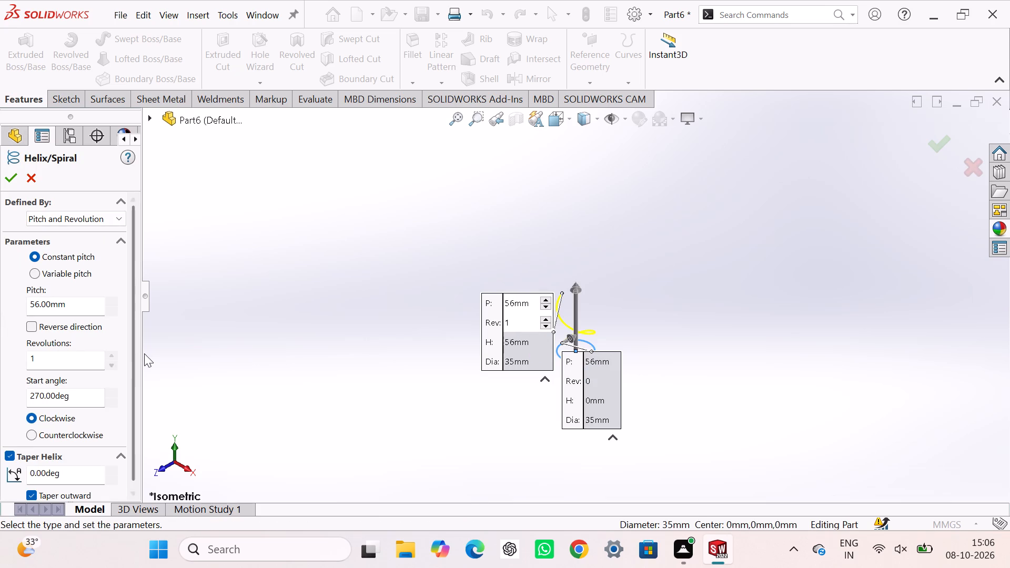
drag(135, 331, 132, 367)
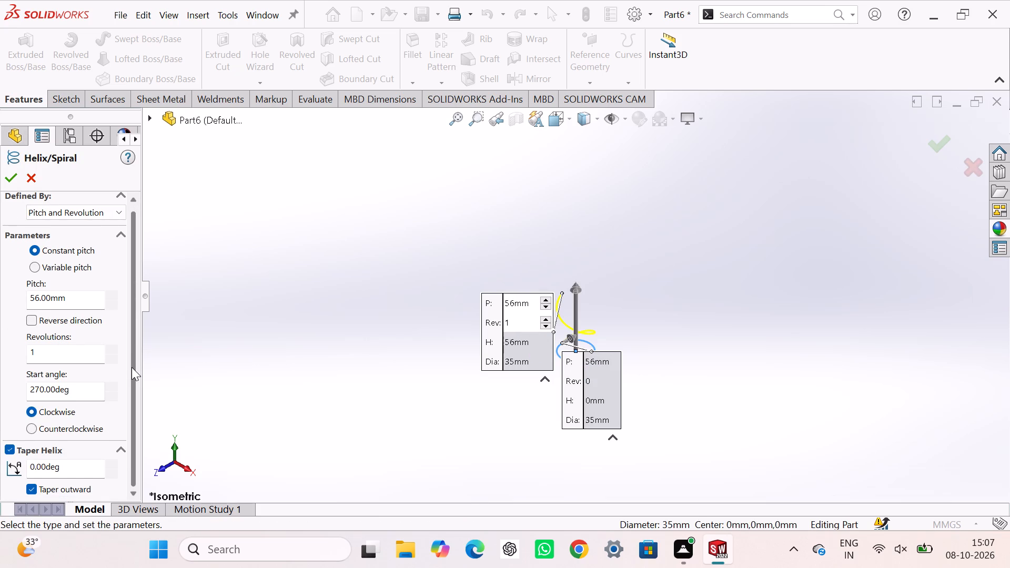
drag(132, 367, 132, 369)
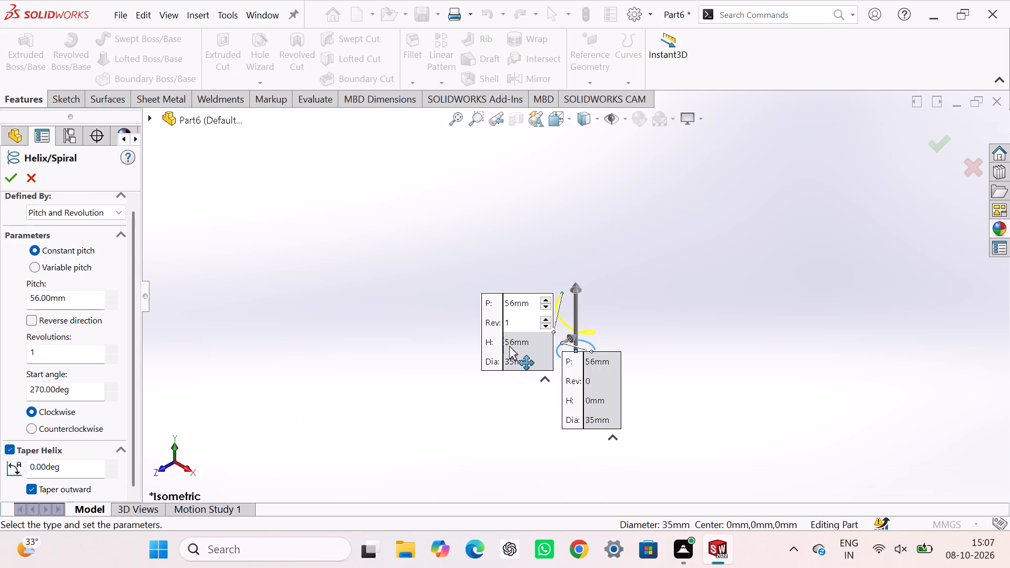
click(509, 344)
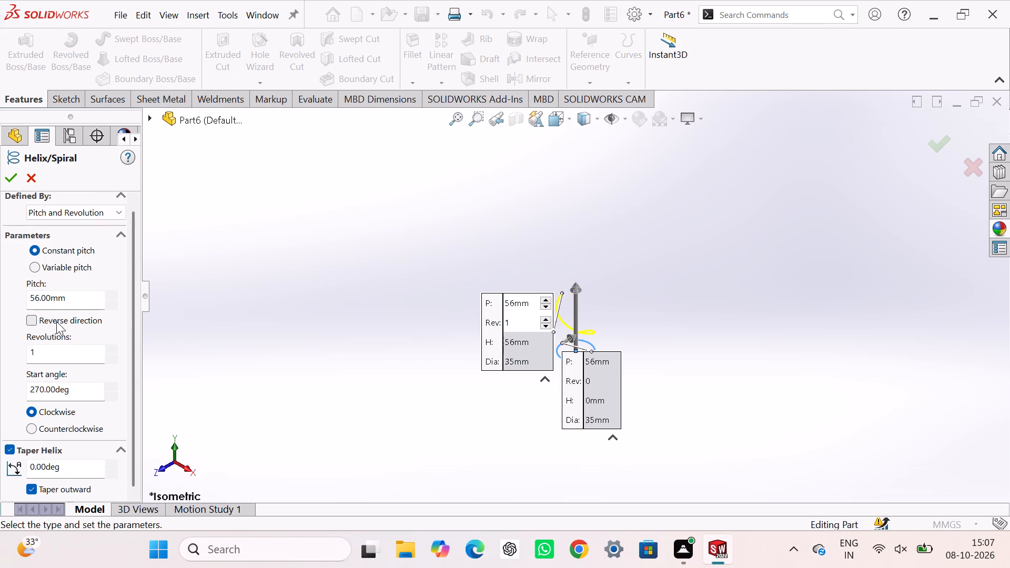
click(31, 489)
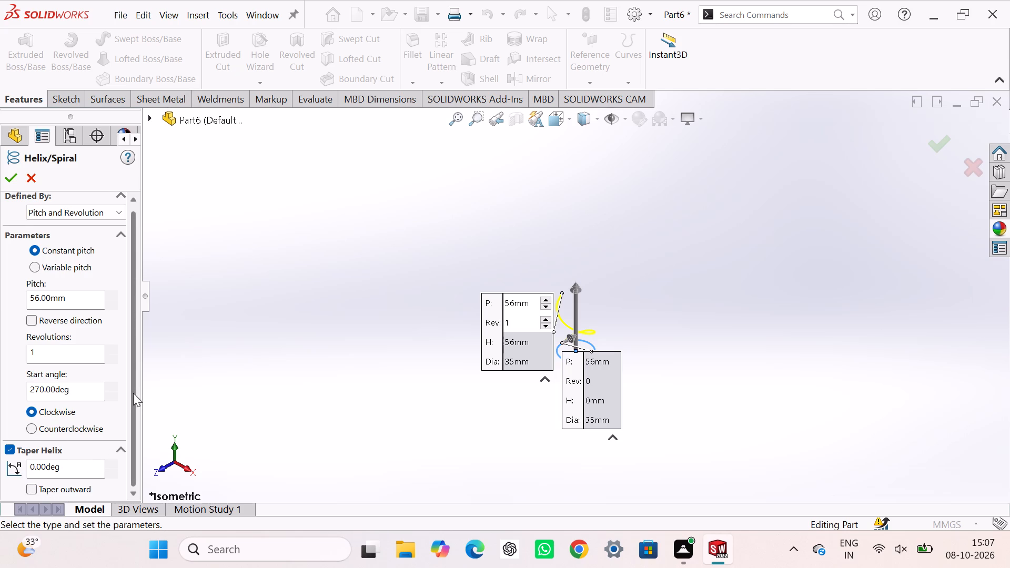
drag(135, 394, 97, 463)
click(34, 490)
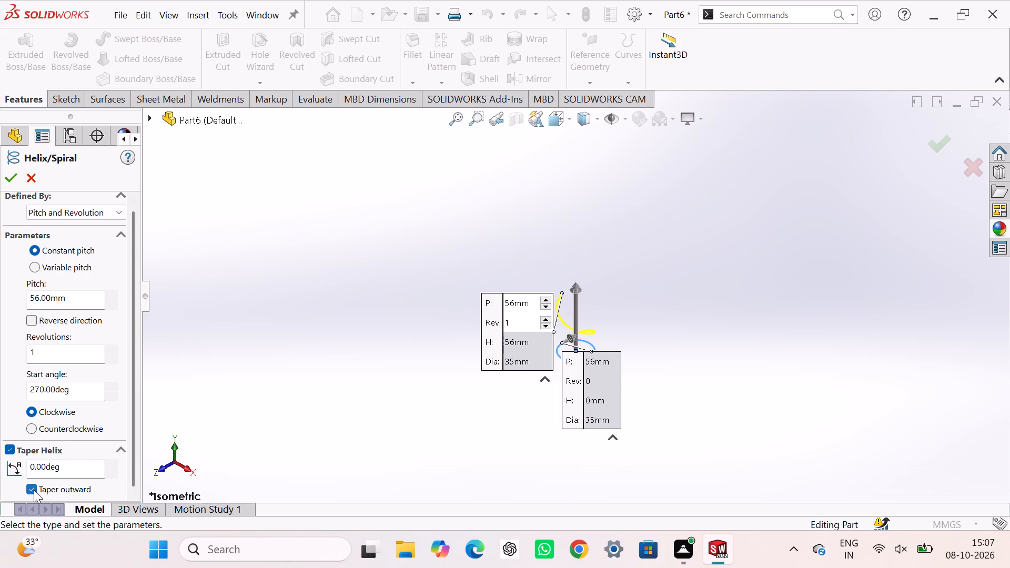
click(122, 212)
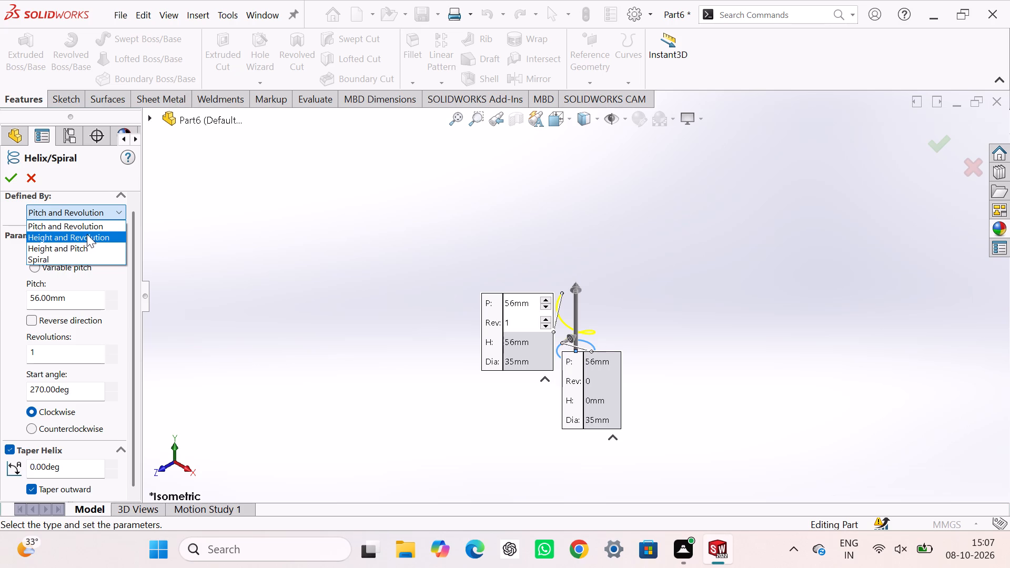
click(88, 235)
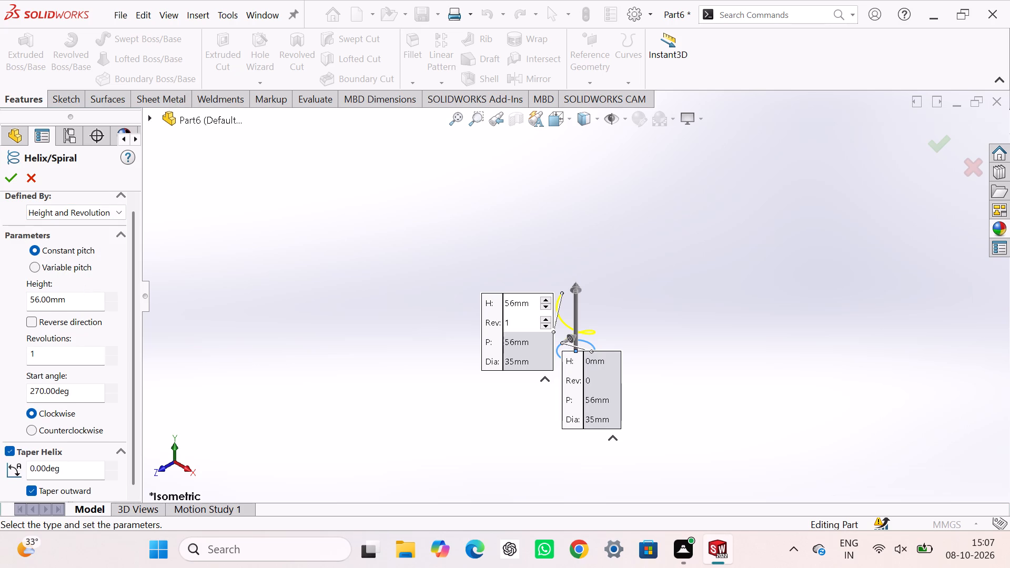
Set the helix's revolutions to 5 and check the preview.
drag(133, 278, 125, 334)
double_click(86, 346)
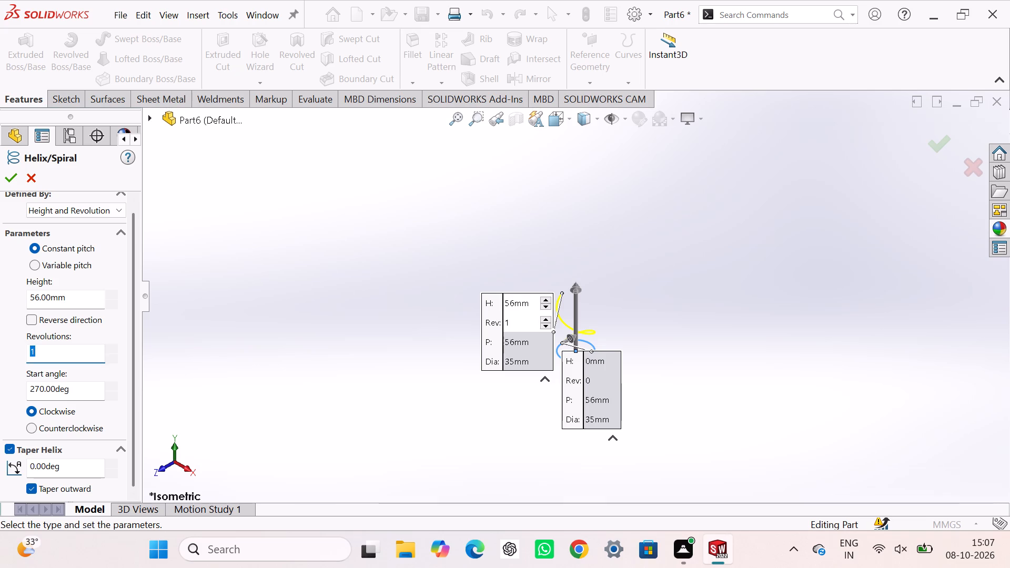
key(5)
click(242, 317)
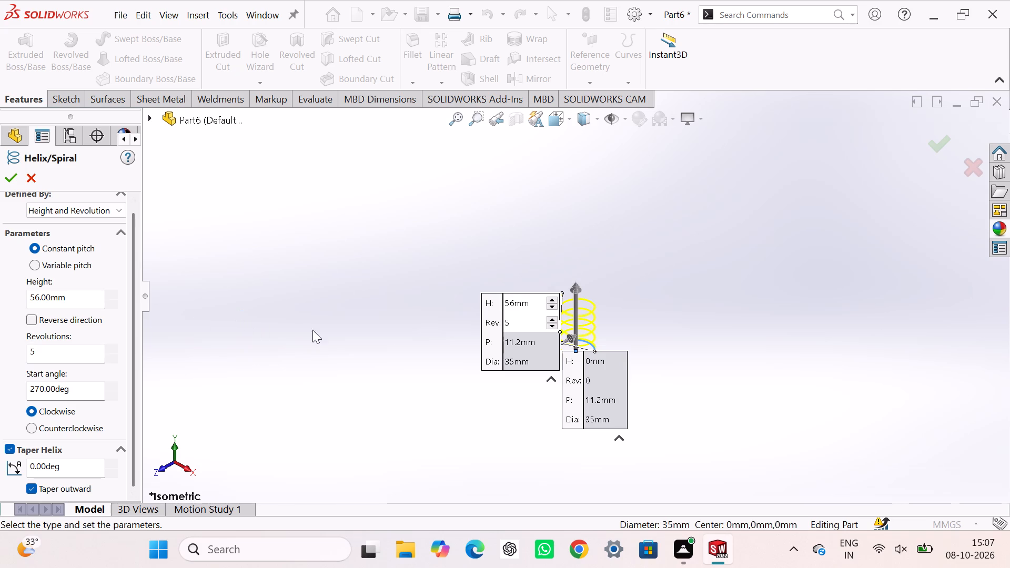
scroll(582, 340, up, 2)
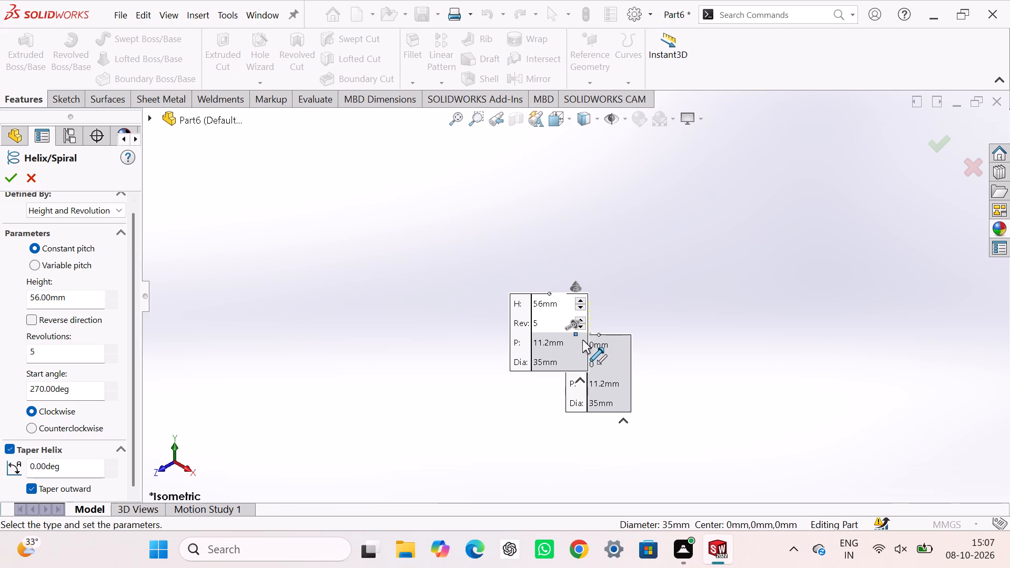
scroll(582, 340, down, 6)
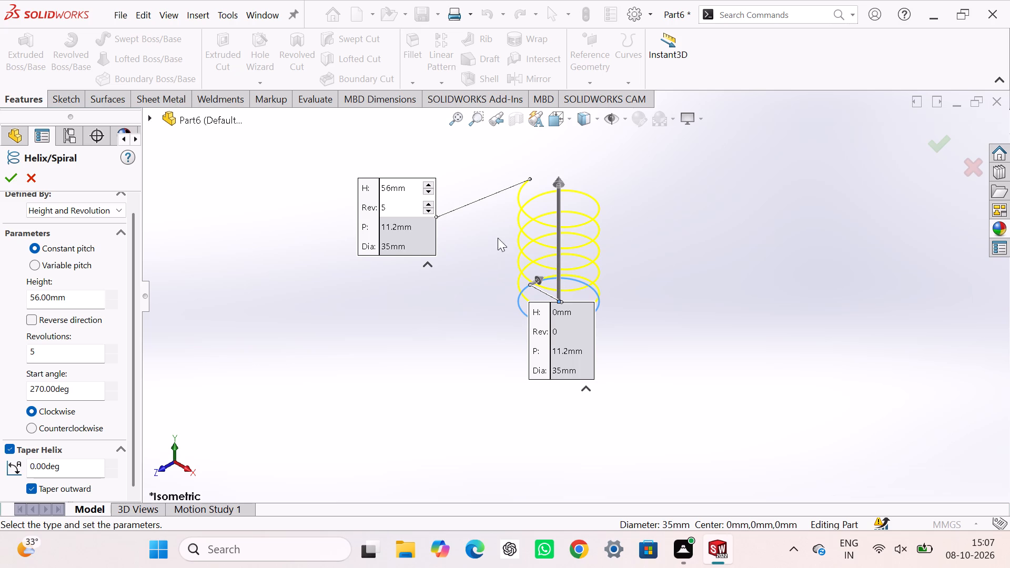
Set the helix's revolutions to 6.
double_click(59, 346)
key(6)
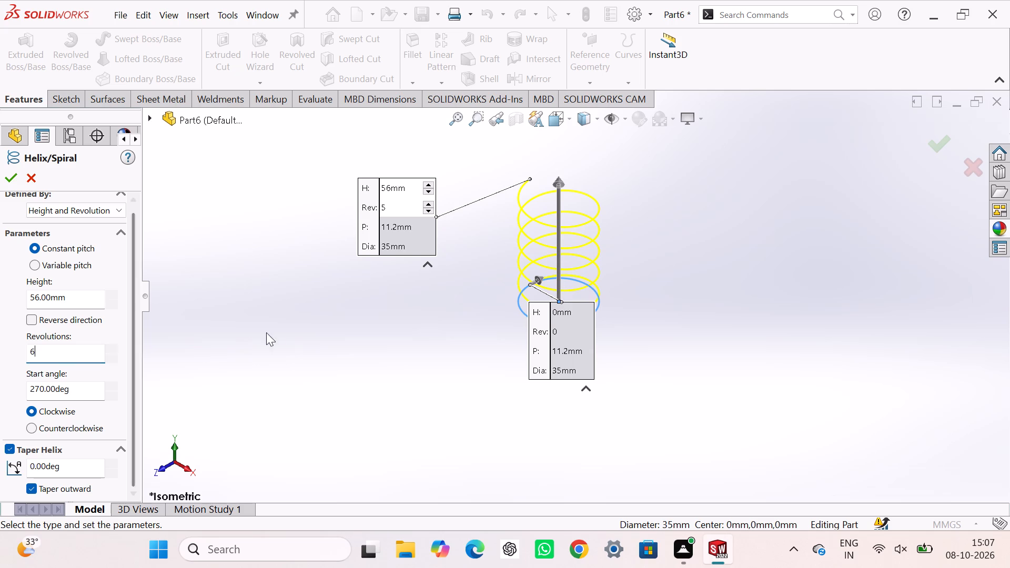
click(277, 329)
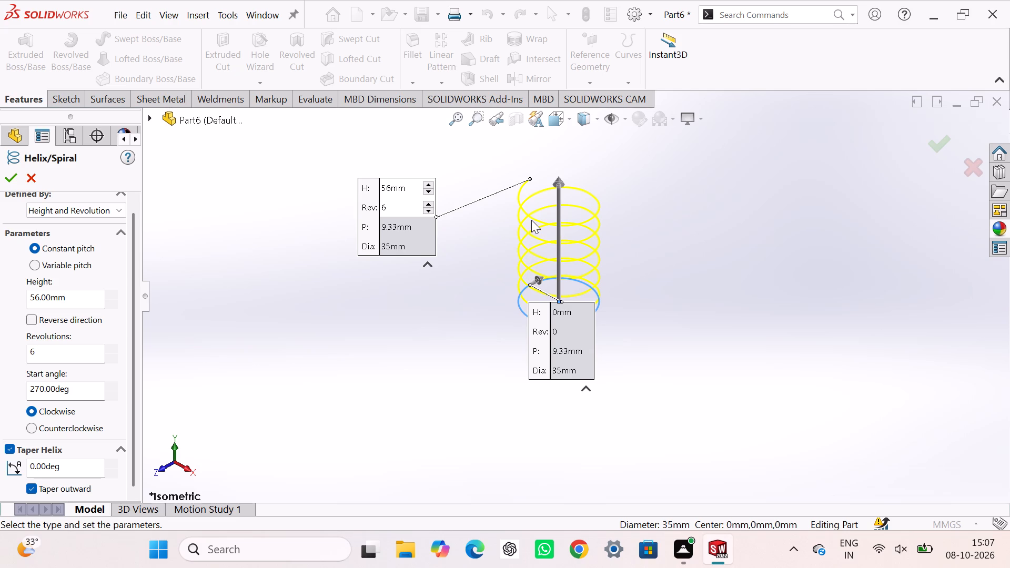
Set the helix's revolutions to 5 and accept the helix.
double_click(61, 347)
key(5)
key(Return)
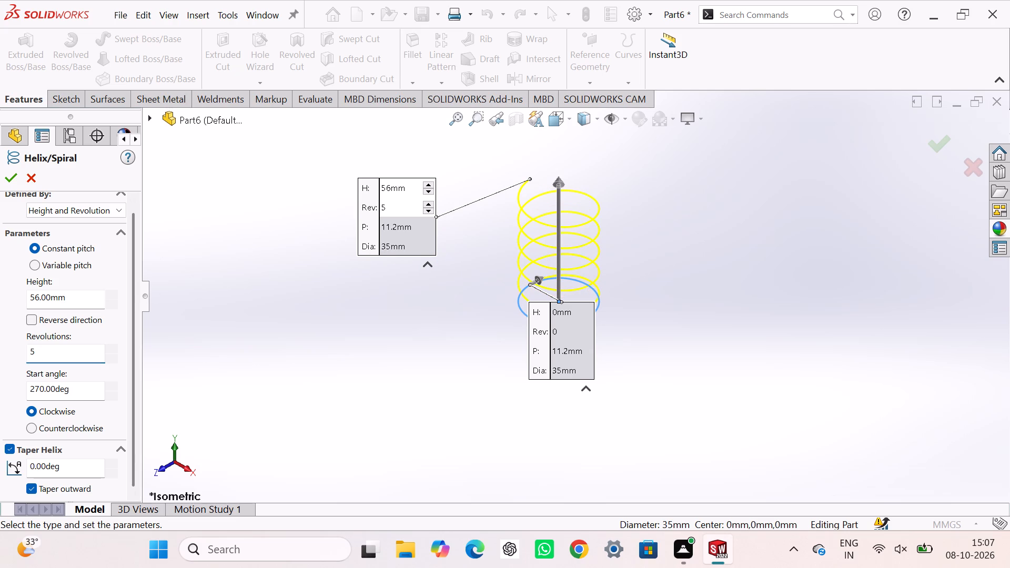
click(8, 177)
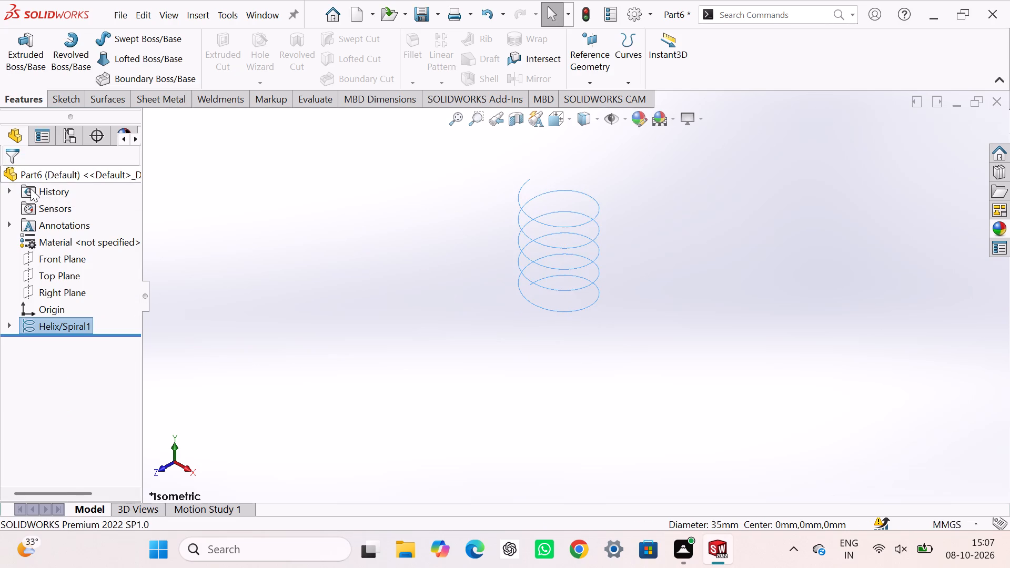
click(396, 295)
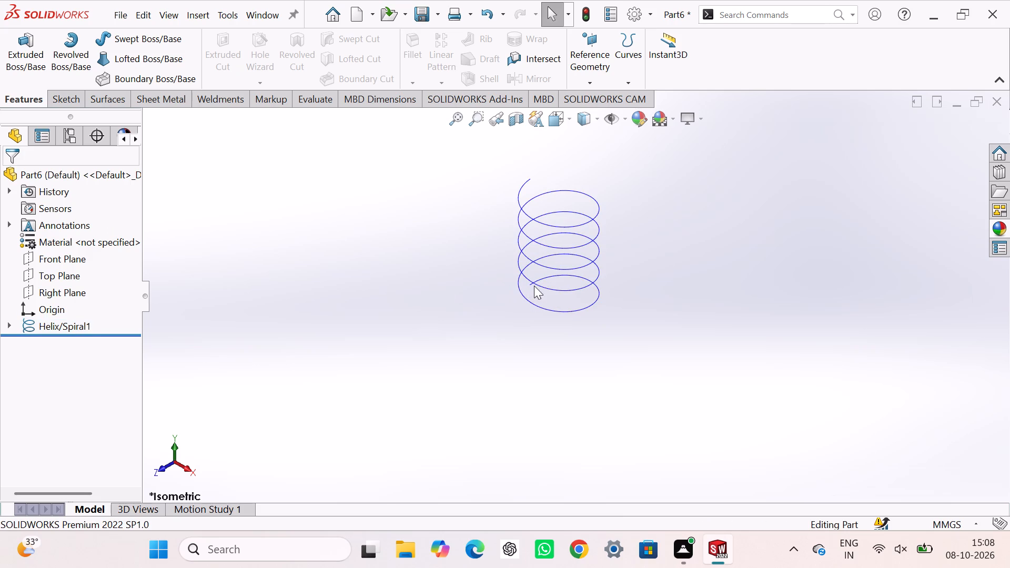
Start a new sketch on the Right Plane.
click(72, 288)
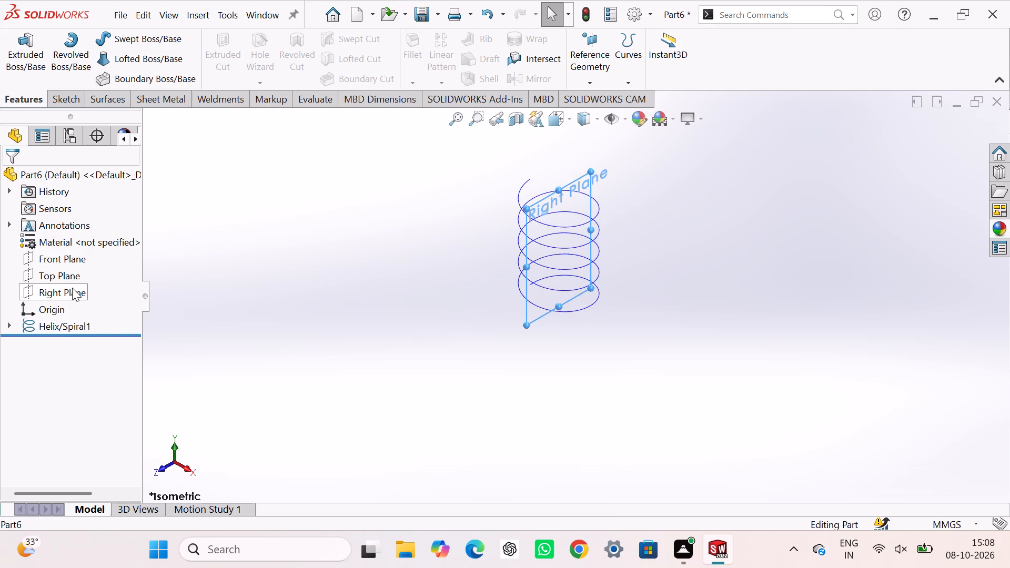
click(87, 275)
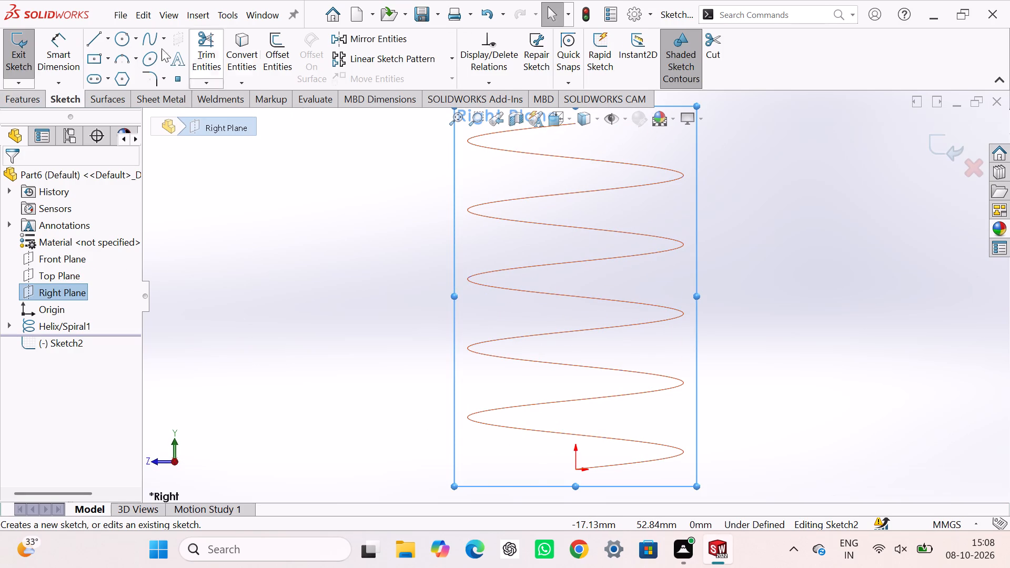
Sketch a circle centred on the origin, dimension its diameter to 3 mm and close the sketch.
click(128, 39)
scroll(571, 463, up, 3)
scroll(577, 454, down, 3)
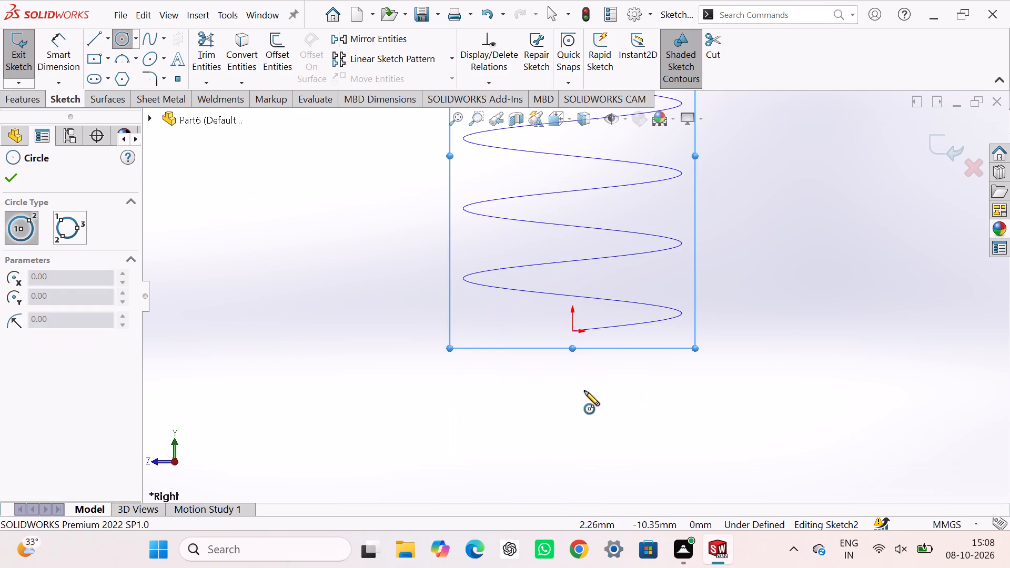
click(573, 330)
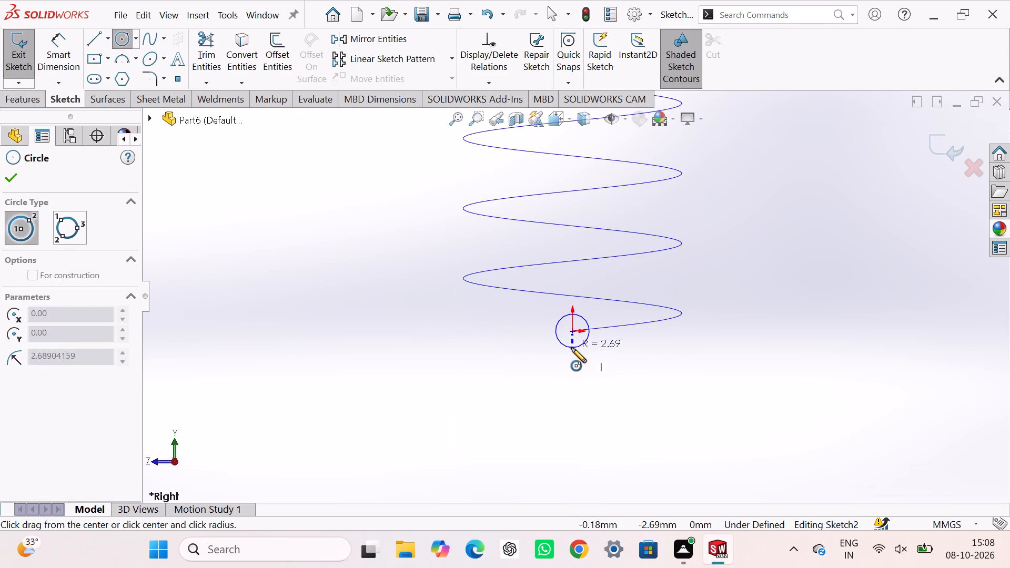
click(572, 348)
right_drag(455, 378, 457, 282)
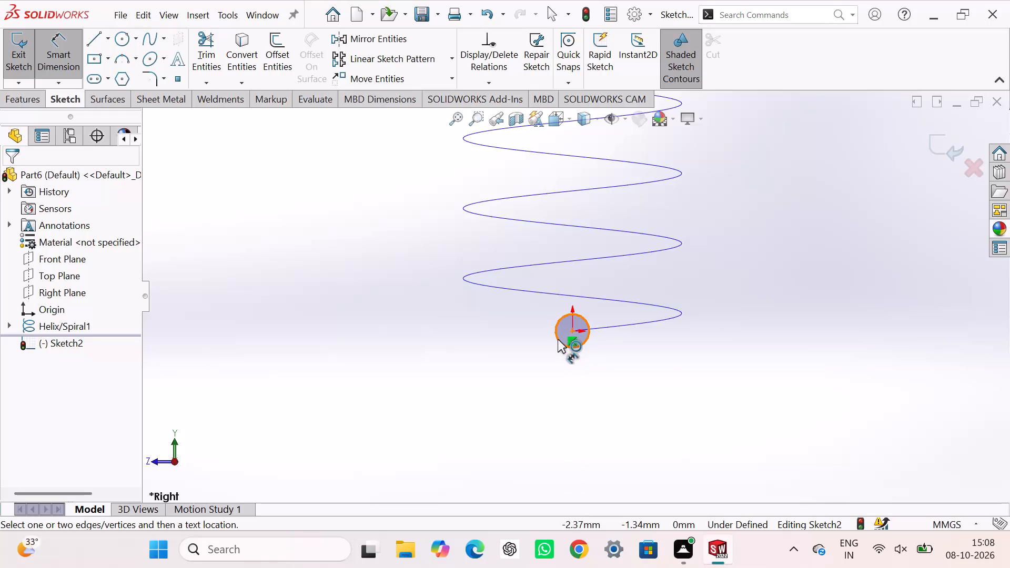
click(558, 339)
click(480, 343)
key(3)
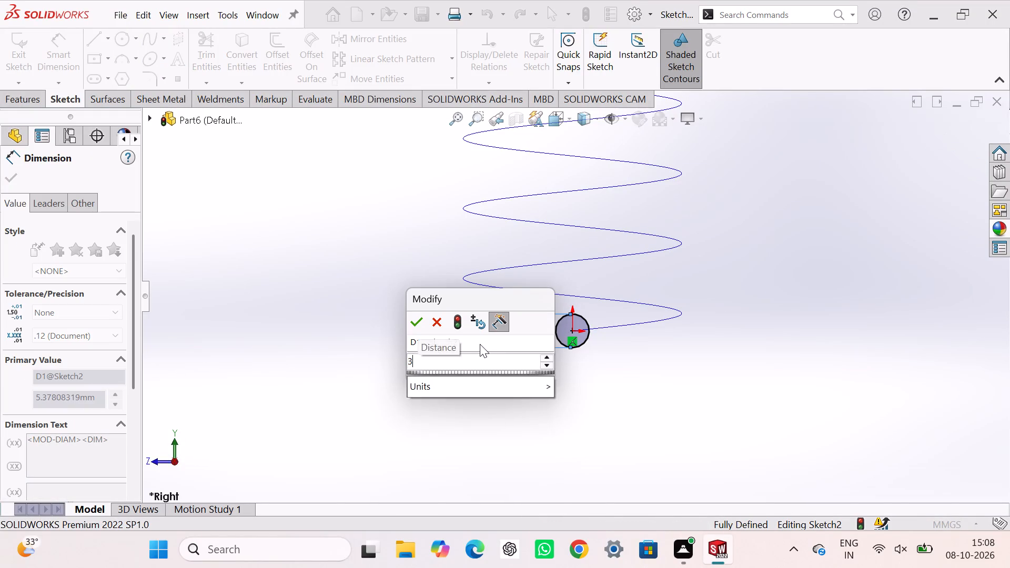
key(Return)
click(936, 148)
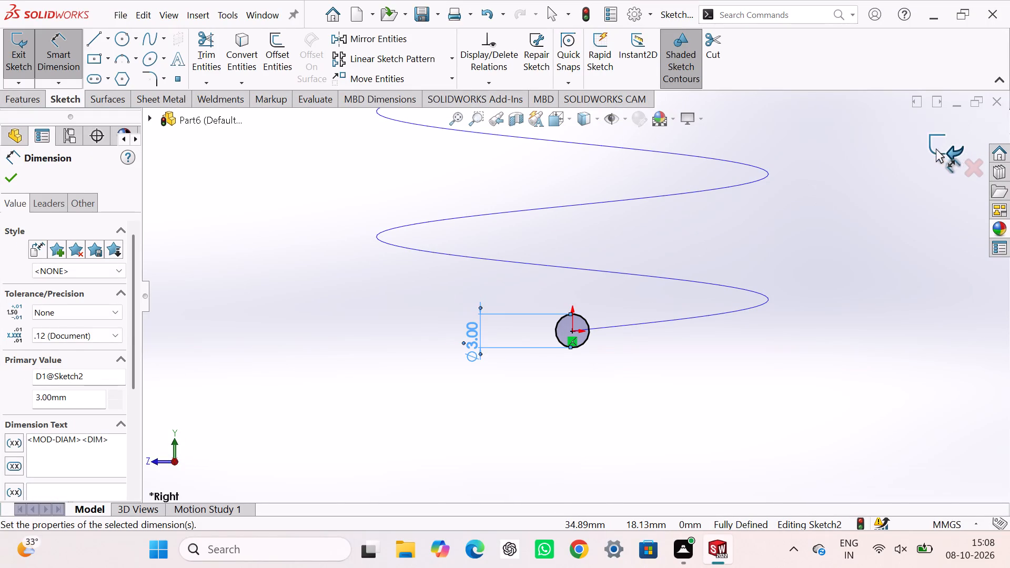
Measure the distance between the helix's lower end point and the circle's centre in isometric view.
scroll(754, 250, up, 3)
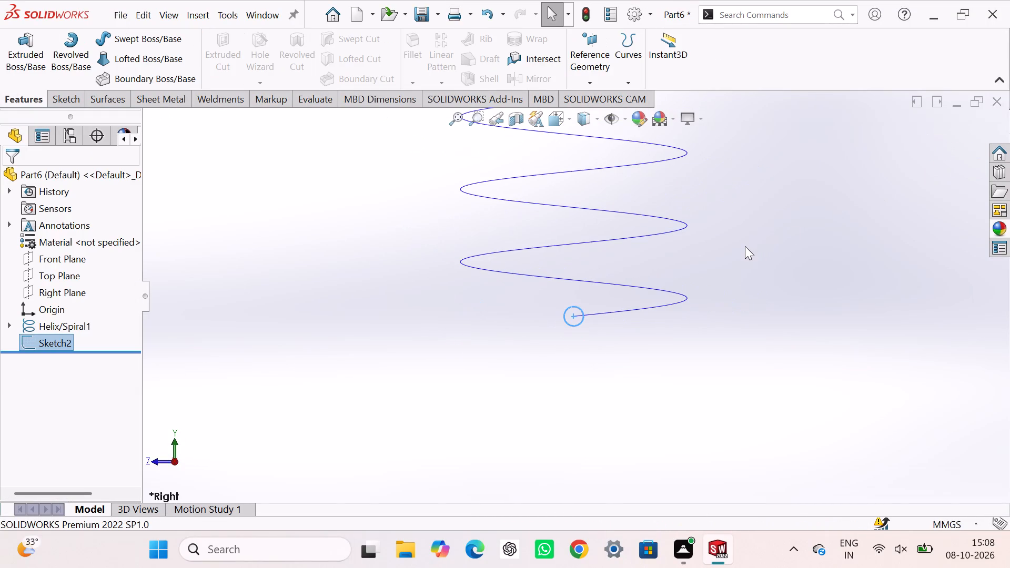
key(ctrl+7)
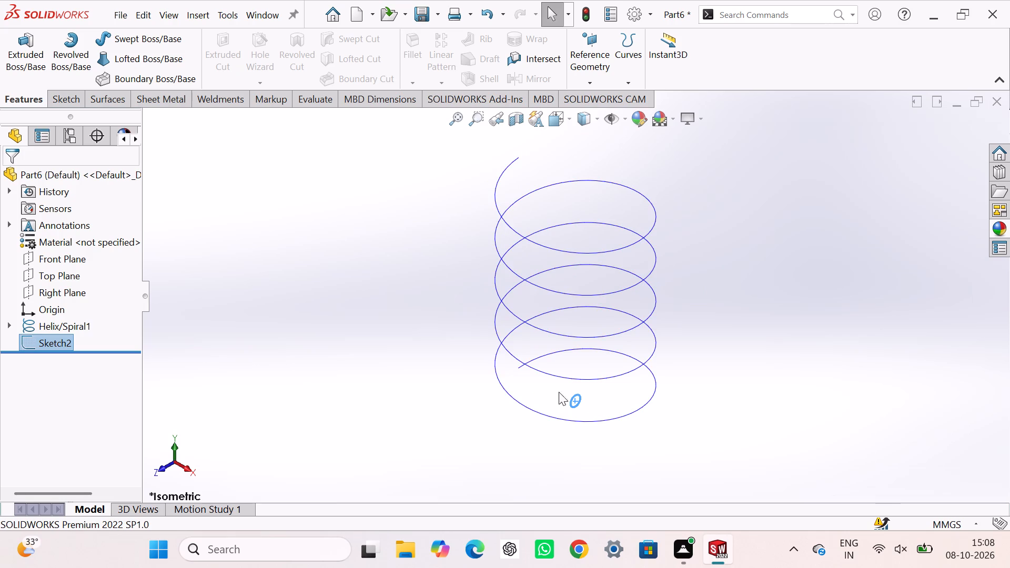
click(519, 369)
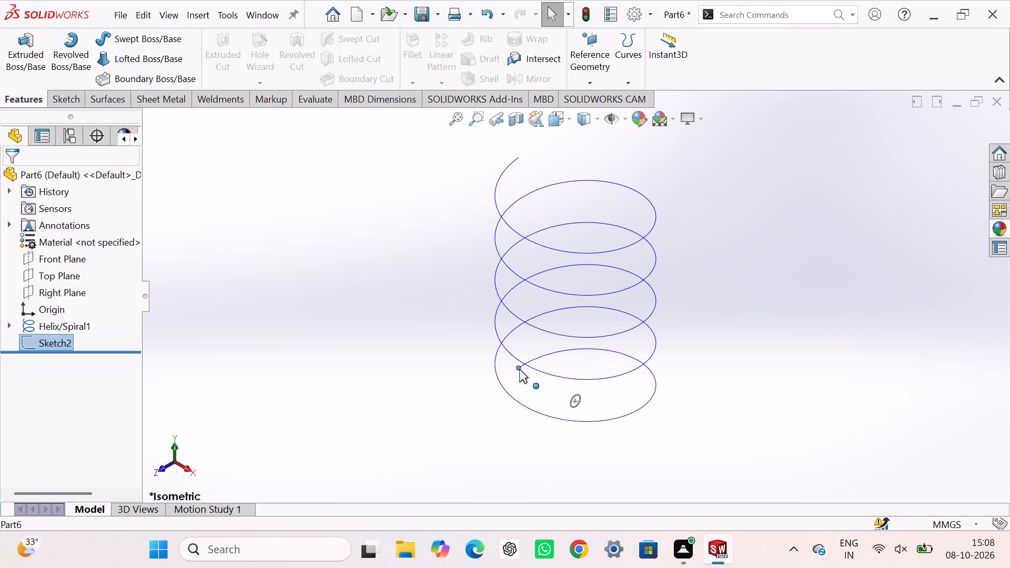
ctrl+click(577, 400)
key(Escape)
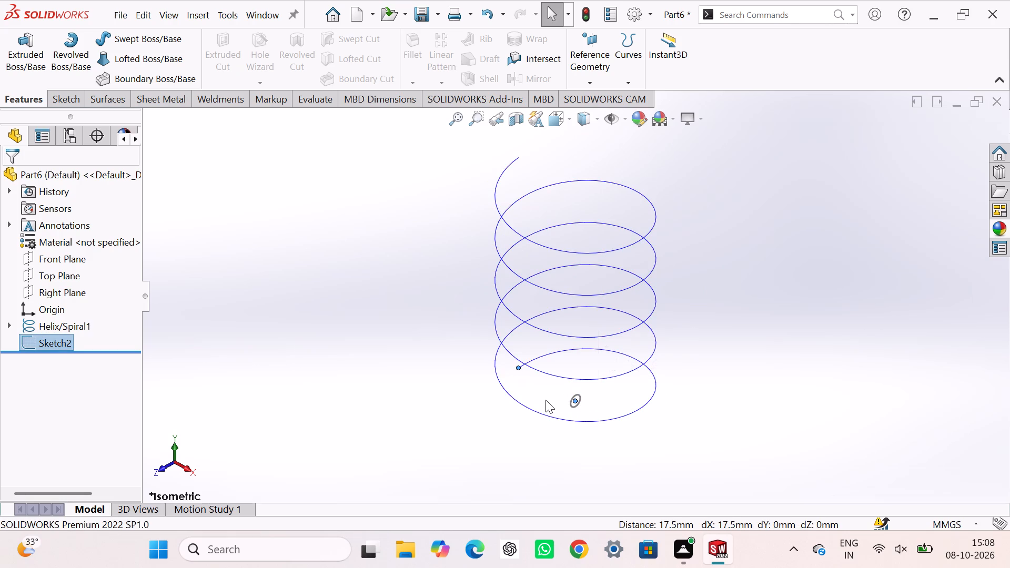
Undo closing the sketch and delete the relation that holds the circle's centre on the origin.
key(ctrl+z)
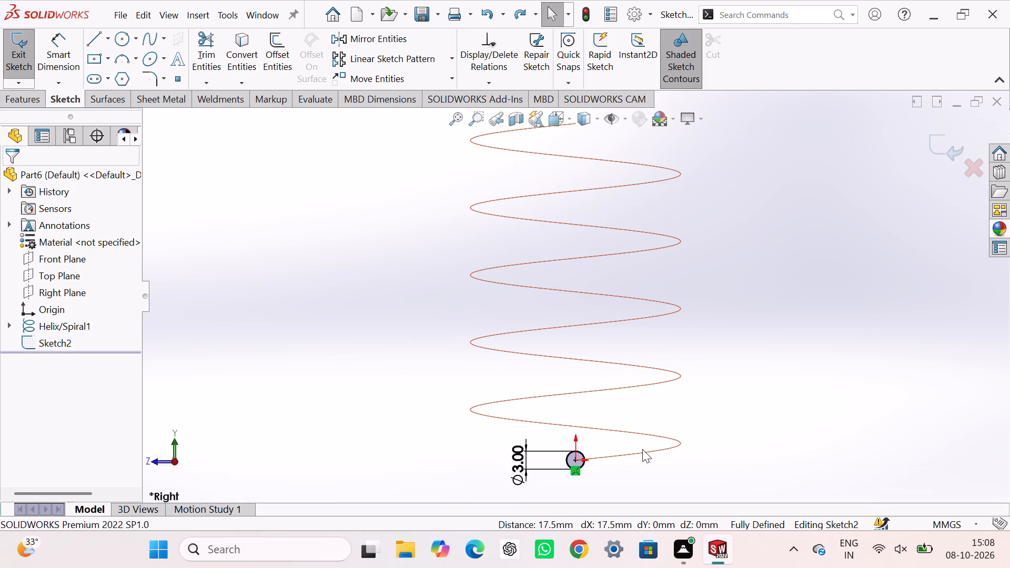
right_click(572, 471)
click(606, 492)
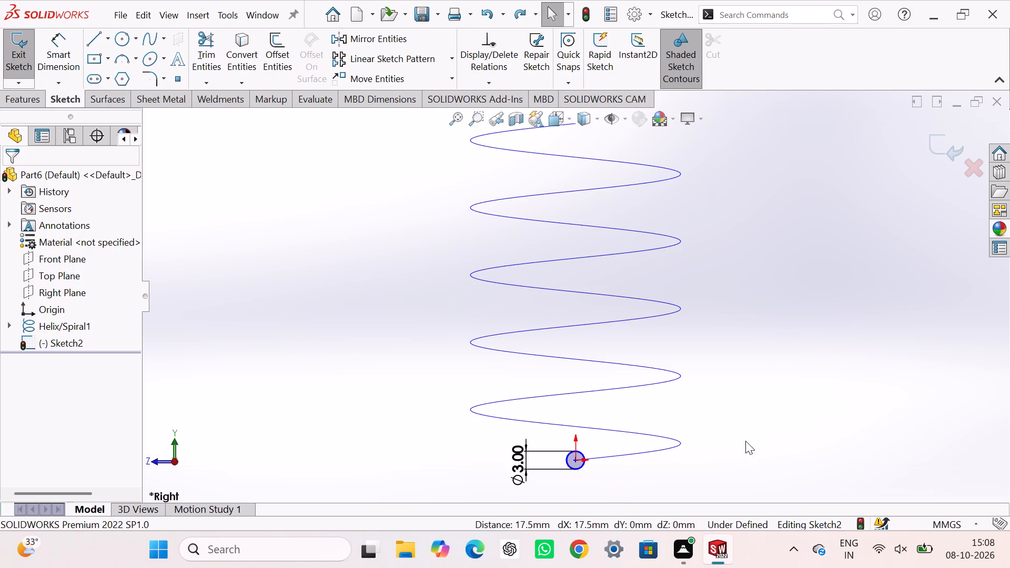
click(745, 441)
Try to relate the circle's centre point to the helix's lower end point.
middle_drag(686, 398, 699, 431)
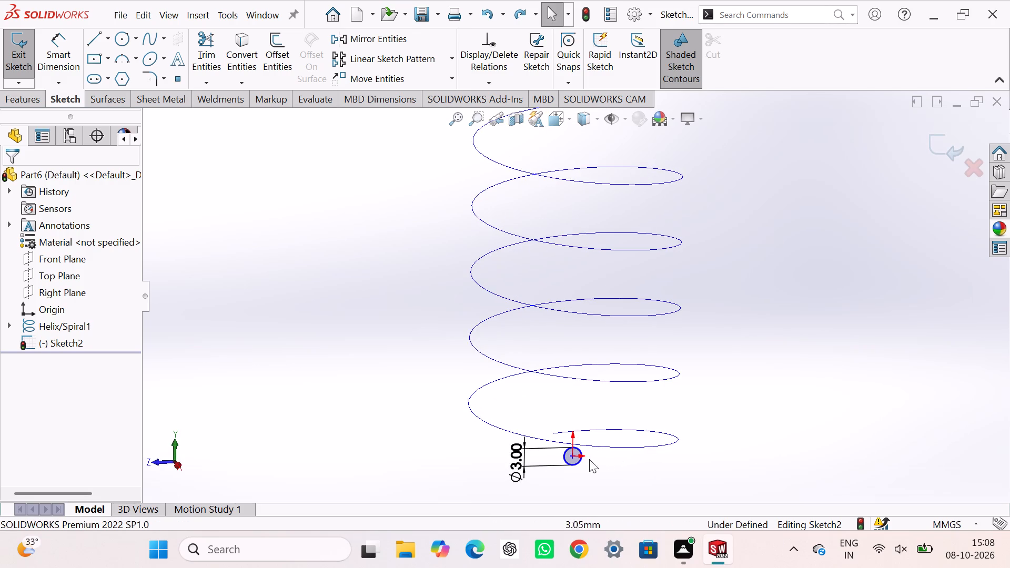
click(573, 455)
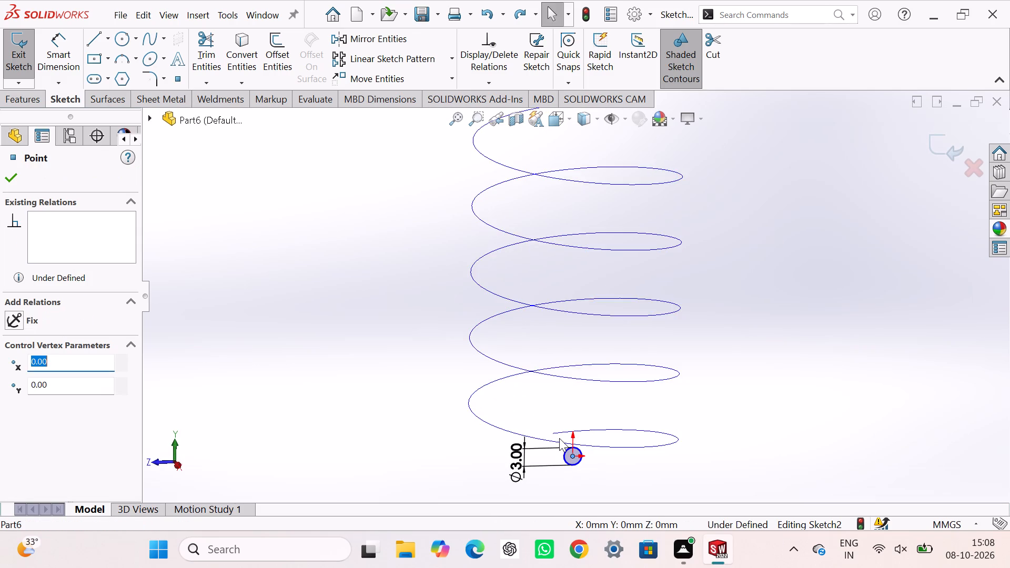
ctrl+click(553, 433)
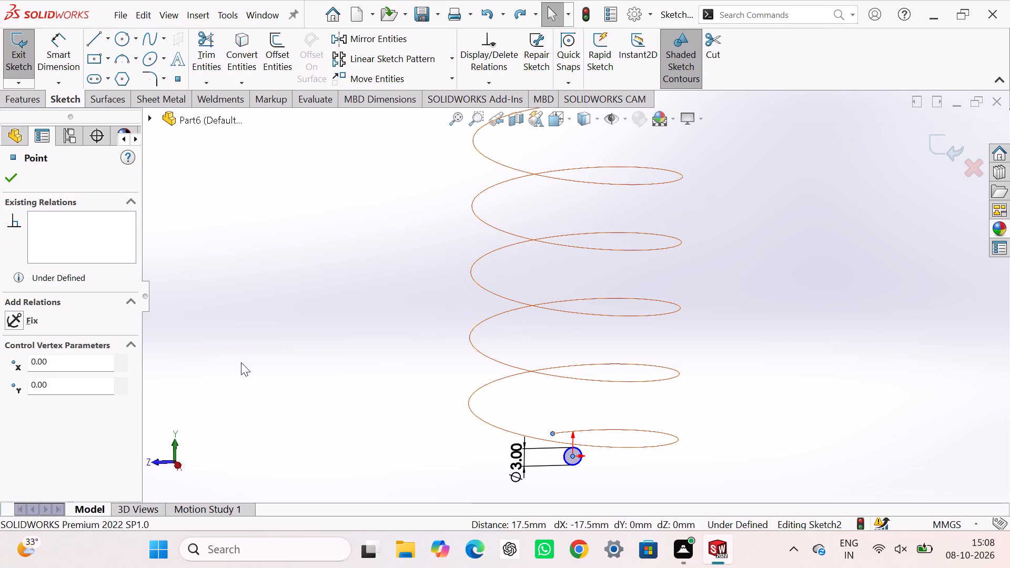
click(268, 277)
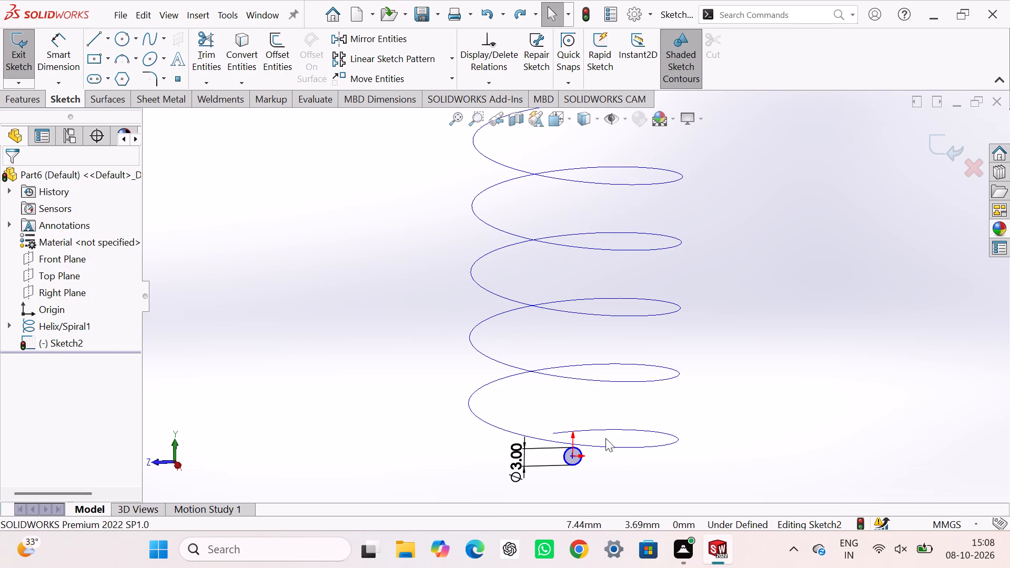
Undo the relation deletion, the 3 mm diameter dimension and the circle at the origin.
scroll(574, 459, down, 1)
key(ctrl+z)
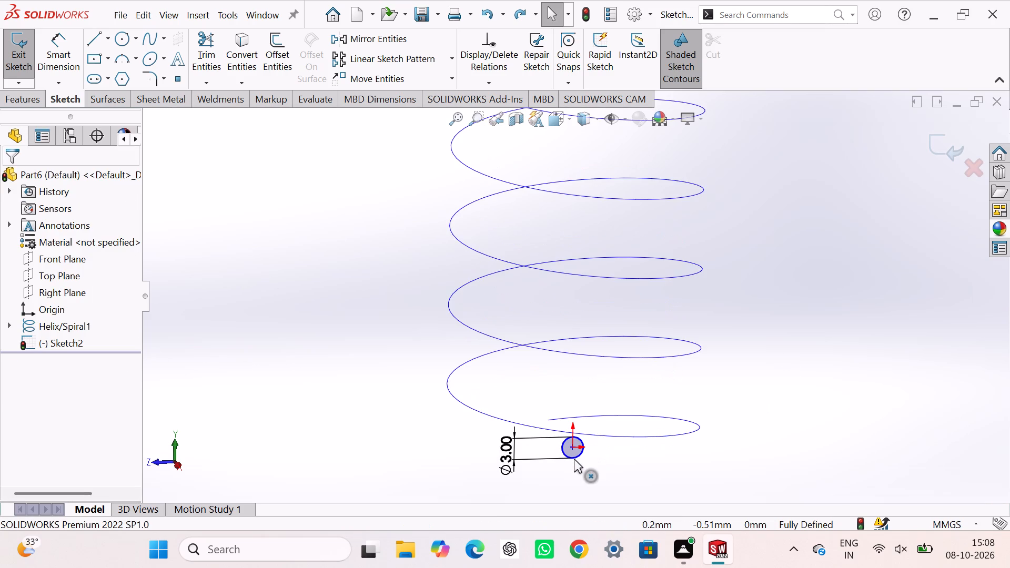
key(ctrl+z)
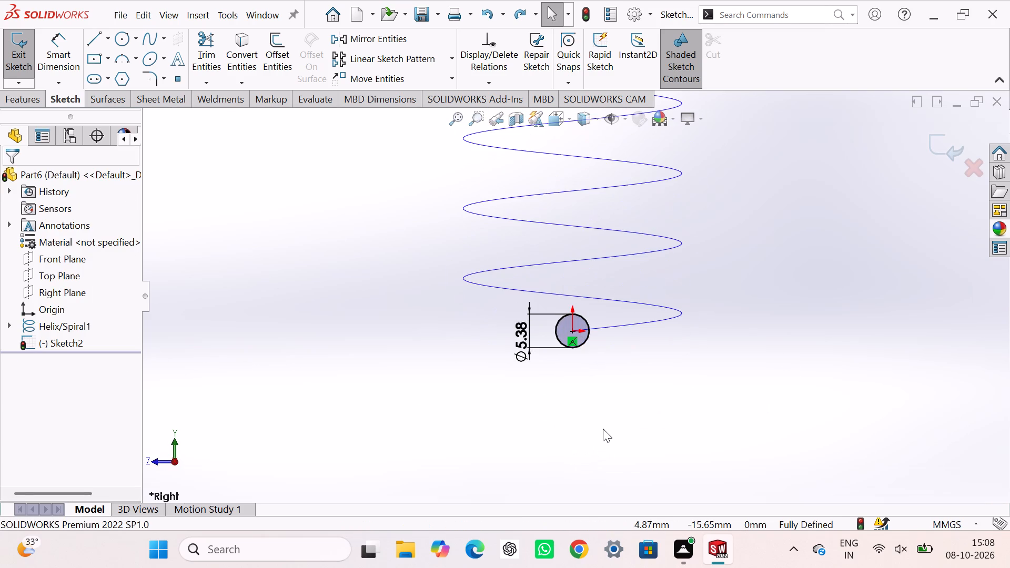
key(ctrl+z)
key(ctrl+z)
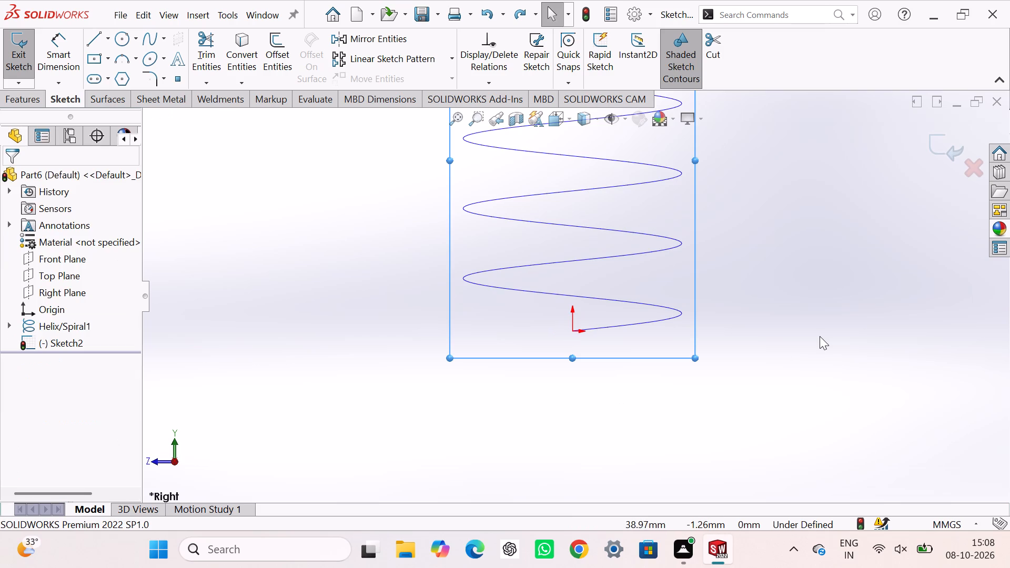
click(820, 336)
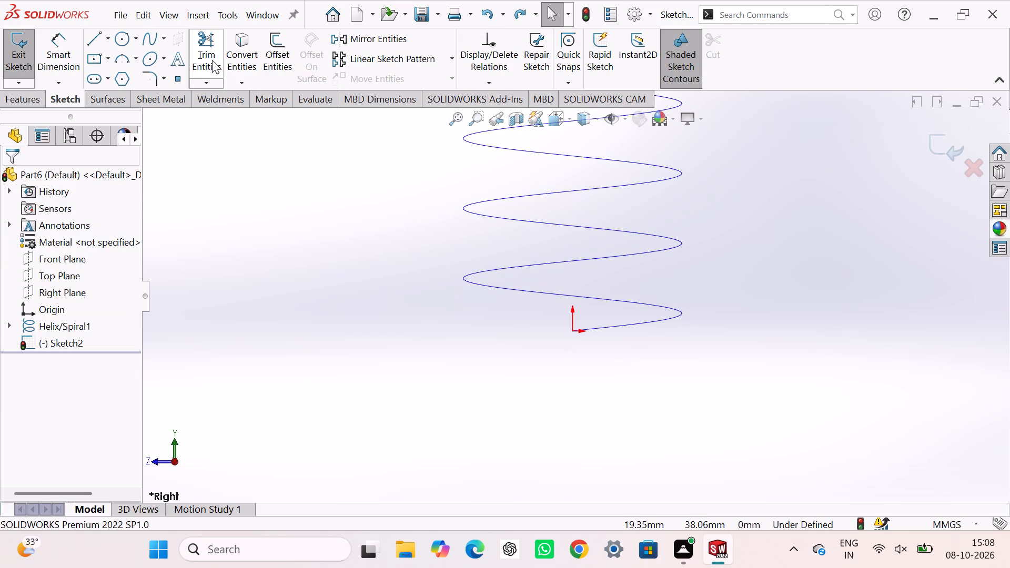
Sketch a circle beside the origin, level with it, and dimension its diameter to 3 mm.
click(130, 42)
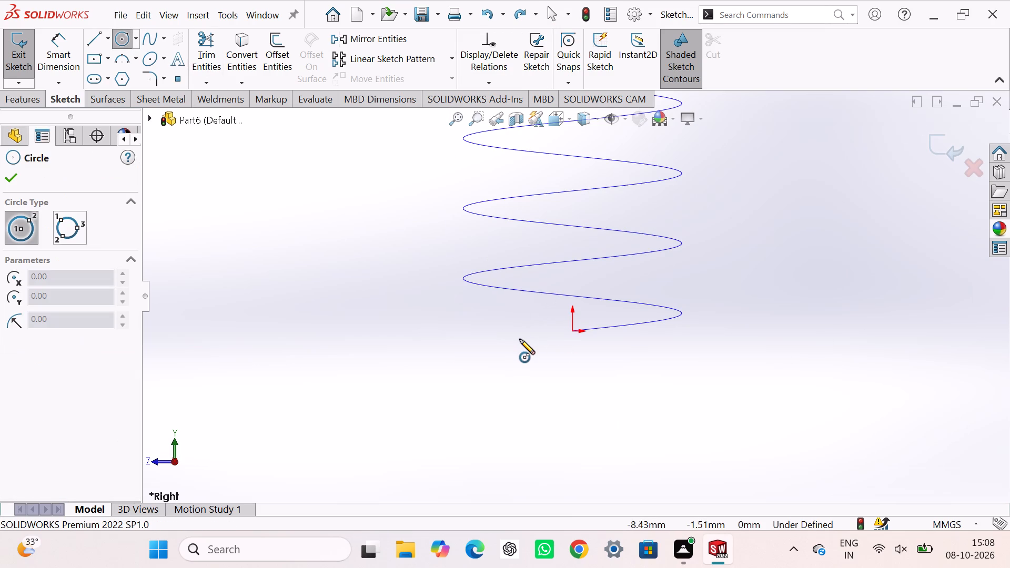
click(521, 333)
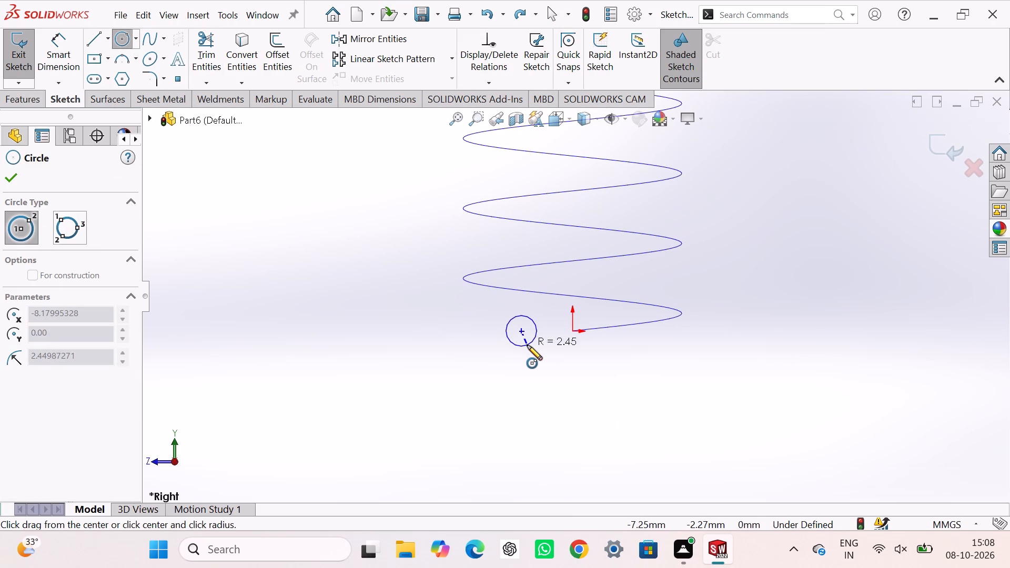
click(527, 345)
right_drag(461, 375, 463, 315)
drag(508, 340, 450, 337)
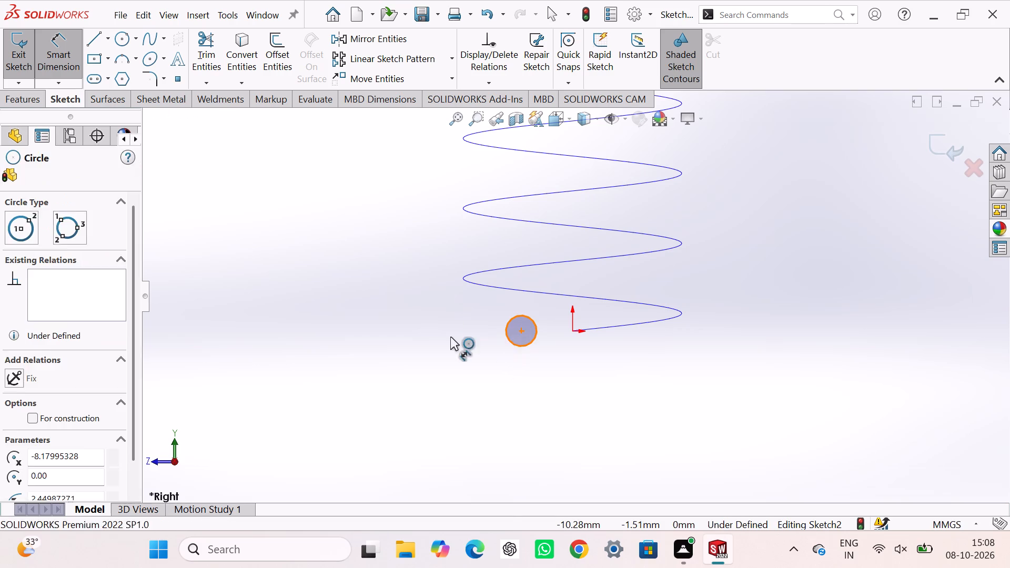
drag(450, 337, 469, 340)
click(443, 335)
key(3)
key(Return)
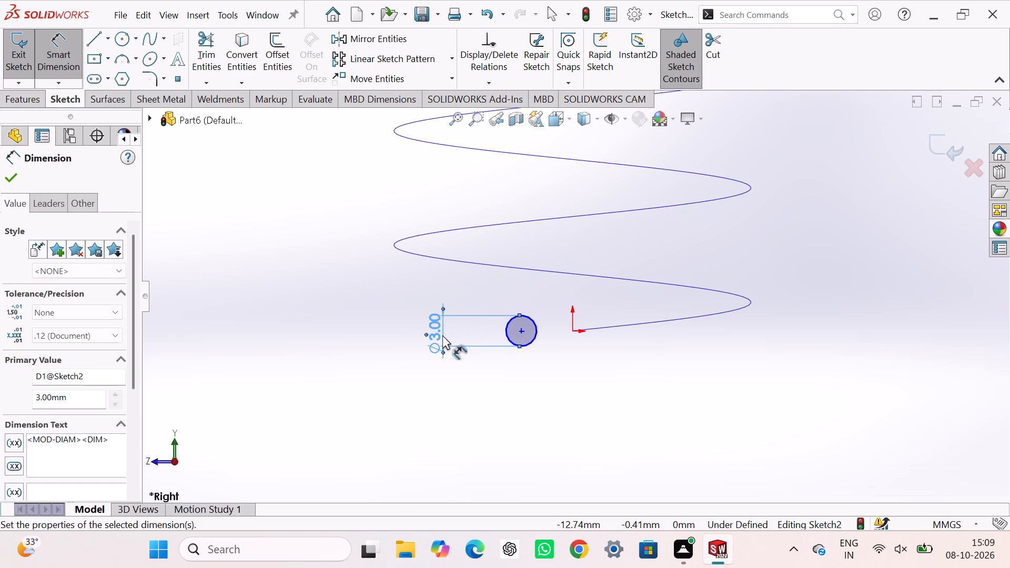
key(Escape)
click(483, 377)
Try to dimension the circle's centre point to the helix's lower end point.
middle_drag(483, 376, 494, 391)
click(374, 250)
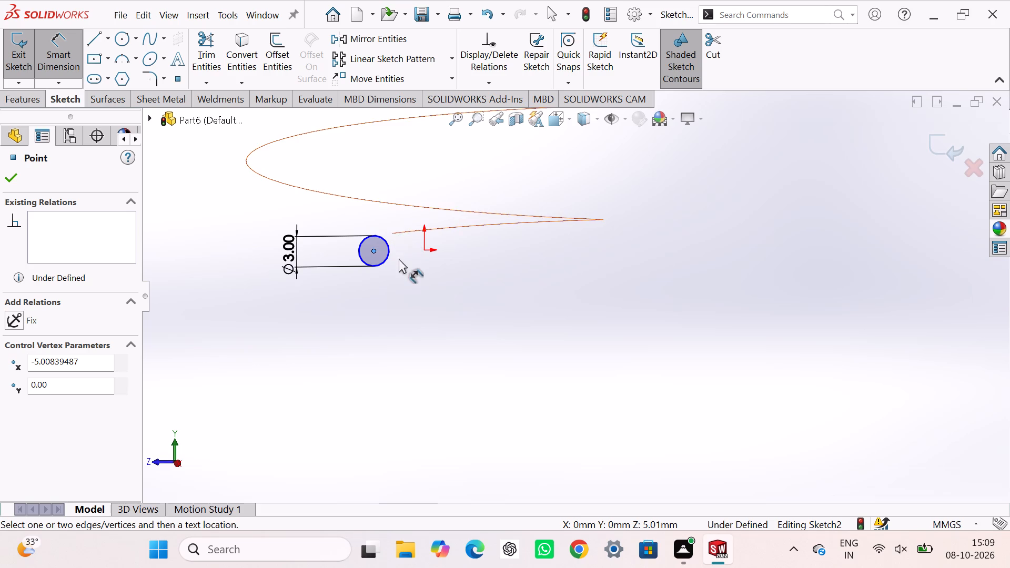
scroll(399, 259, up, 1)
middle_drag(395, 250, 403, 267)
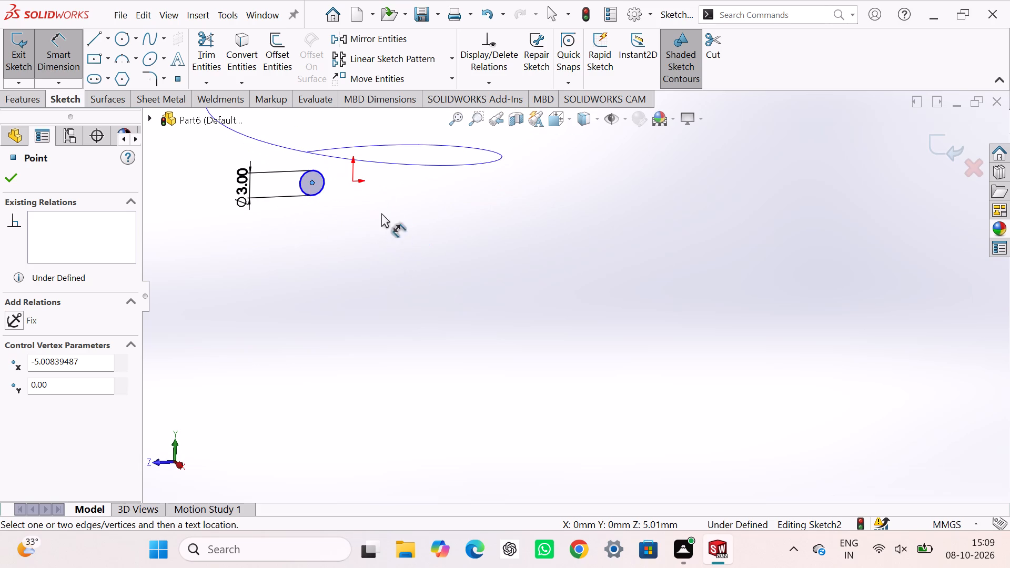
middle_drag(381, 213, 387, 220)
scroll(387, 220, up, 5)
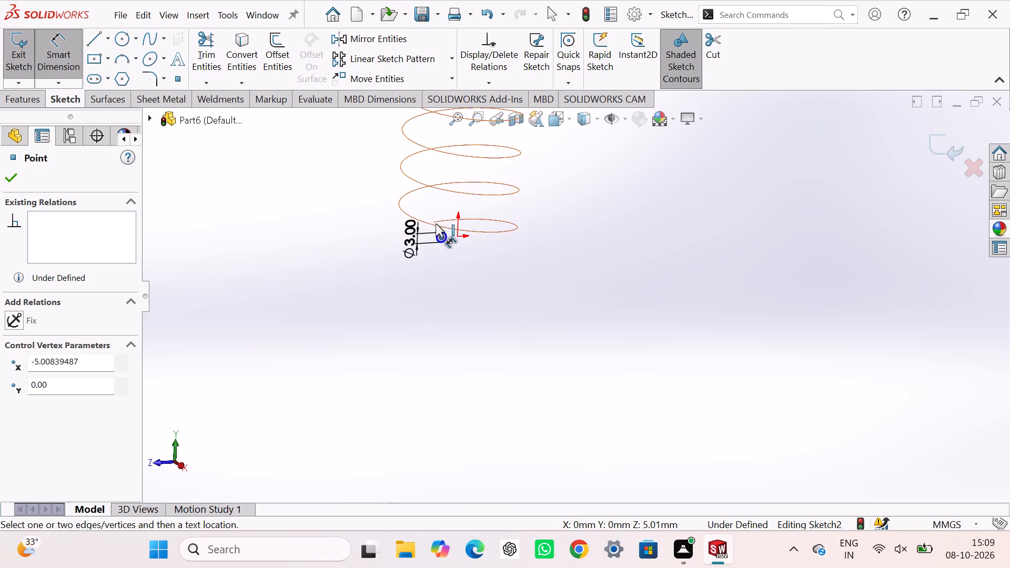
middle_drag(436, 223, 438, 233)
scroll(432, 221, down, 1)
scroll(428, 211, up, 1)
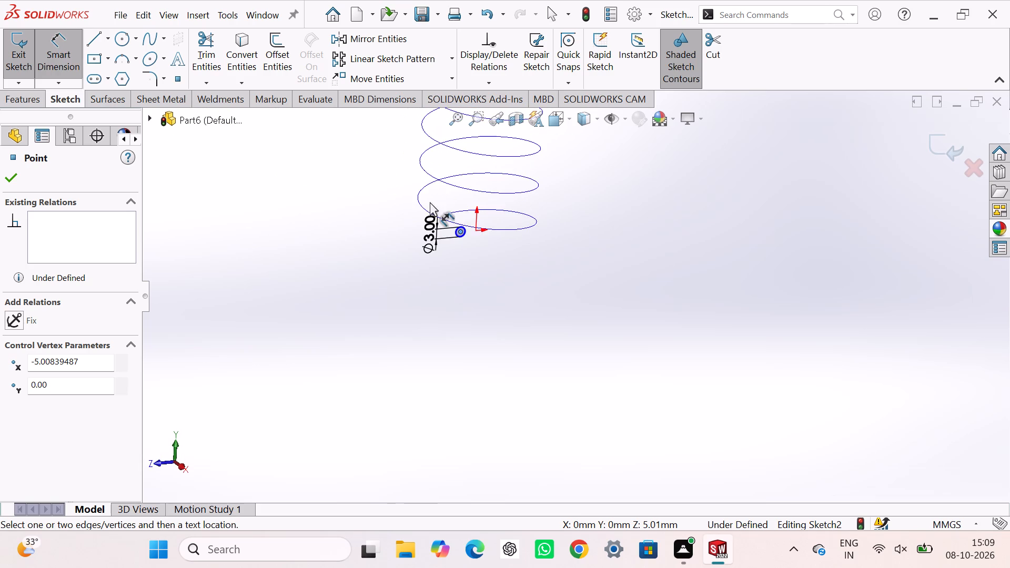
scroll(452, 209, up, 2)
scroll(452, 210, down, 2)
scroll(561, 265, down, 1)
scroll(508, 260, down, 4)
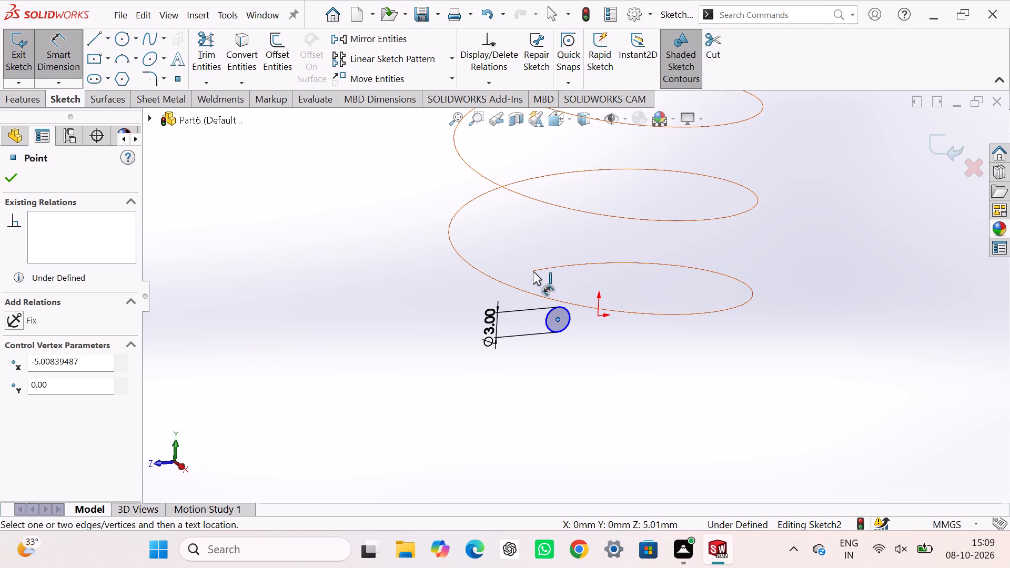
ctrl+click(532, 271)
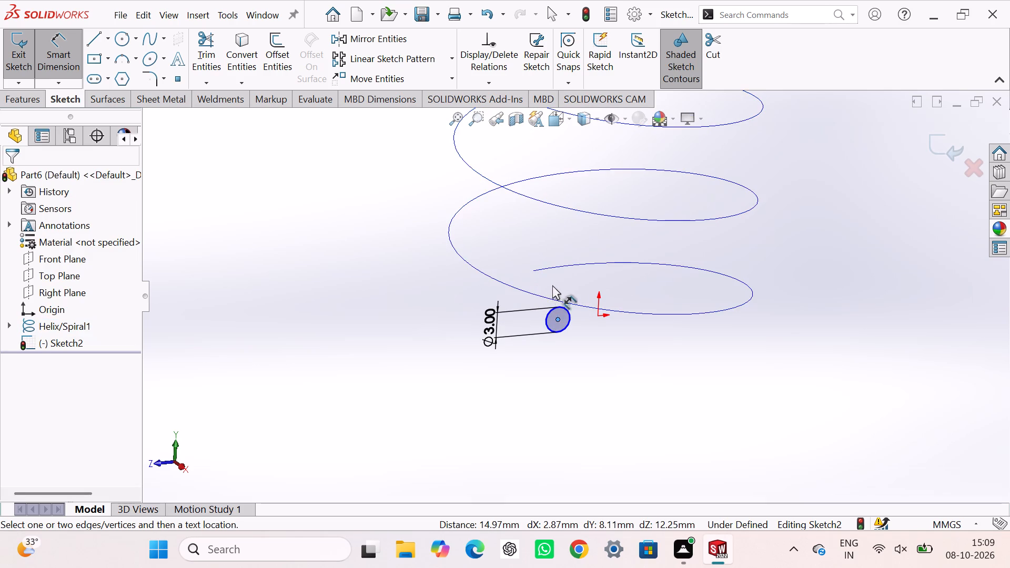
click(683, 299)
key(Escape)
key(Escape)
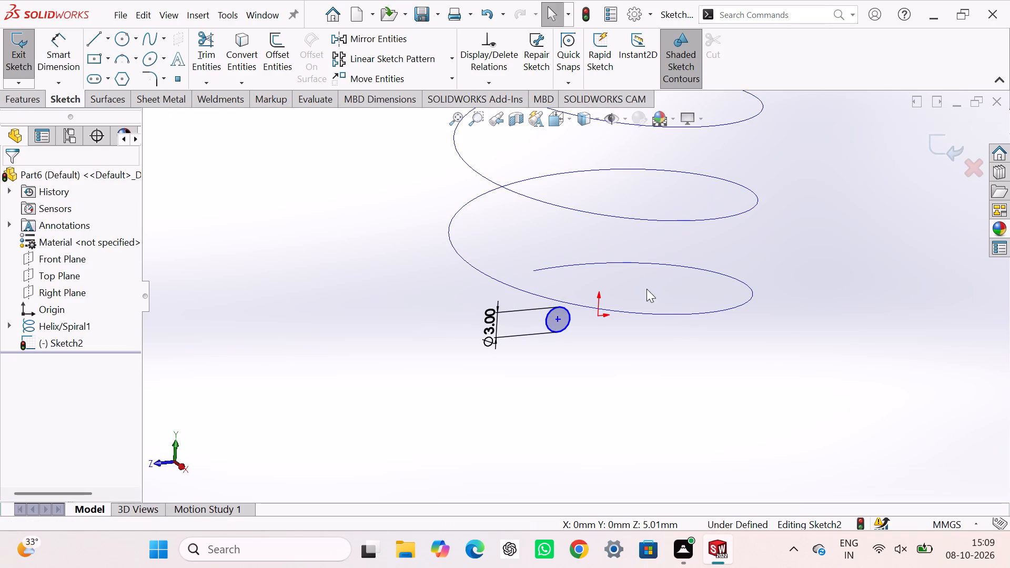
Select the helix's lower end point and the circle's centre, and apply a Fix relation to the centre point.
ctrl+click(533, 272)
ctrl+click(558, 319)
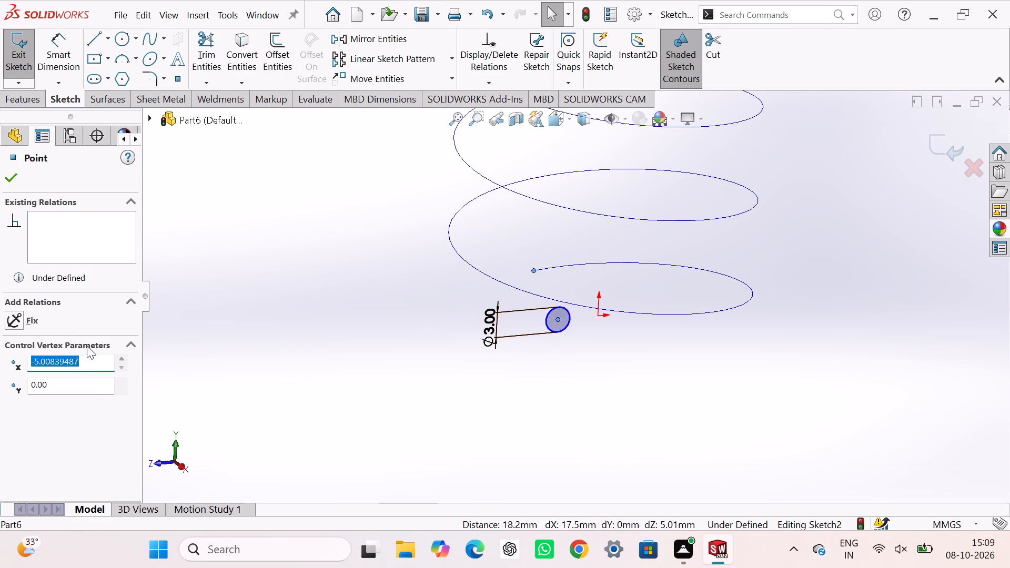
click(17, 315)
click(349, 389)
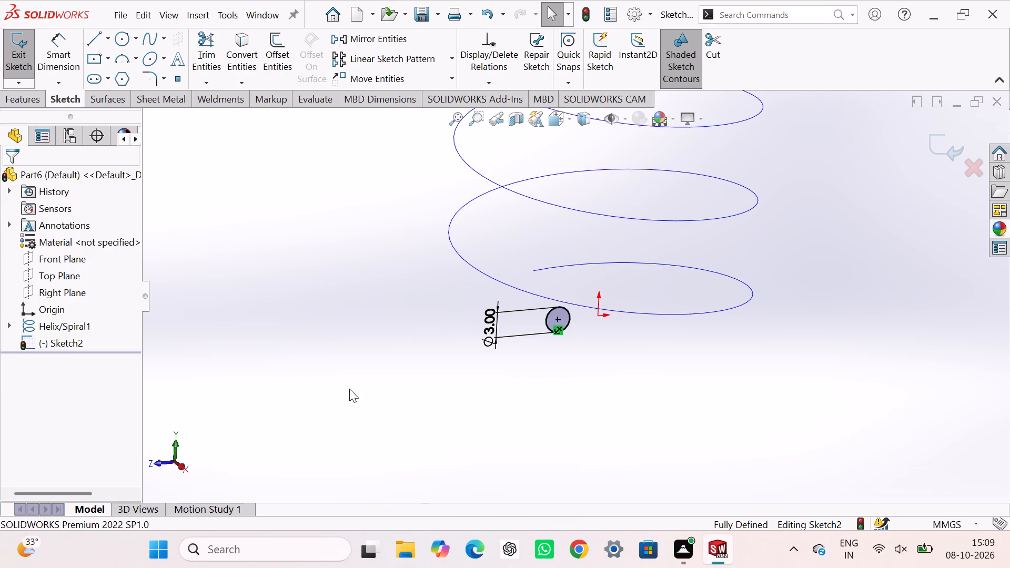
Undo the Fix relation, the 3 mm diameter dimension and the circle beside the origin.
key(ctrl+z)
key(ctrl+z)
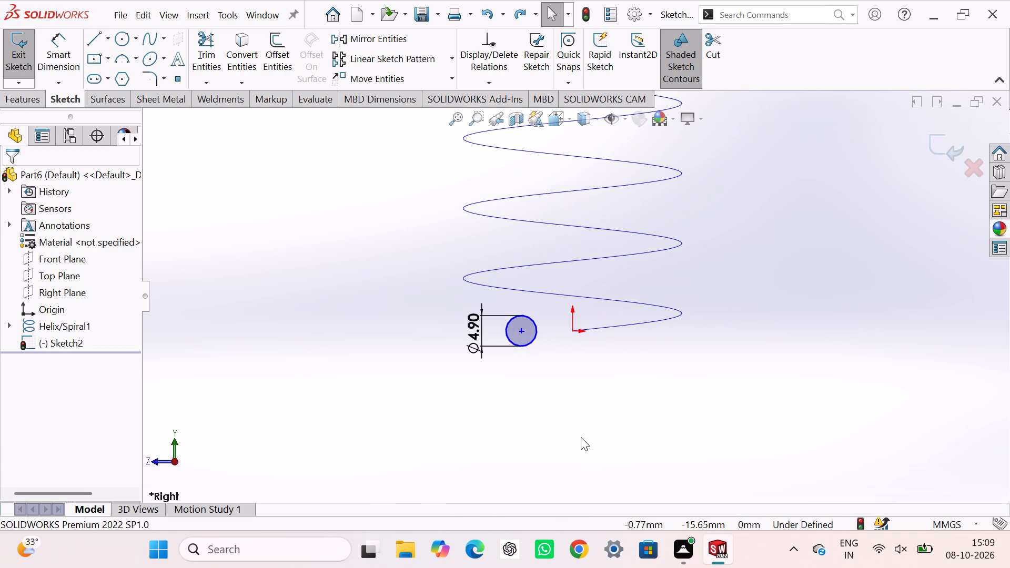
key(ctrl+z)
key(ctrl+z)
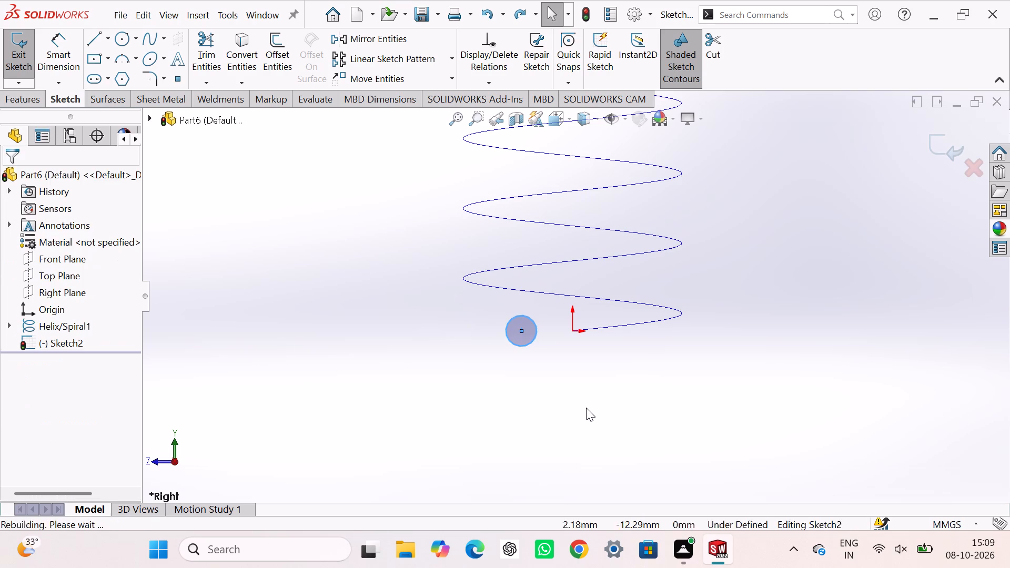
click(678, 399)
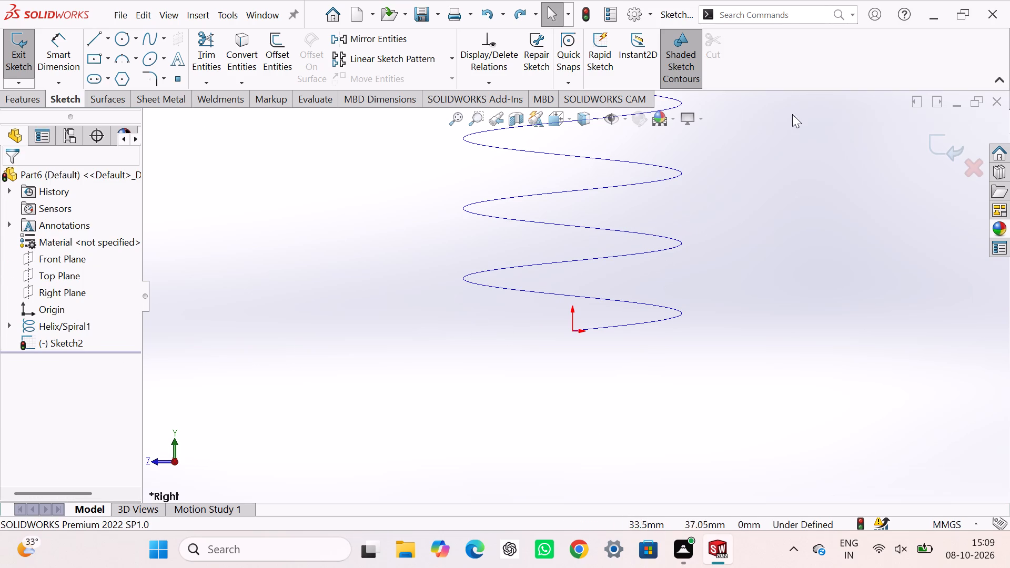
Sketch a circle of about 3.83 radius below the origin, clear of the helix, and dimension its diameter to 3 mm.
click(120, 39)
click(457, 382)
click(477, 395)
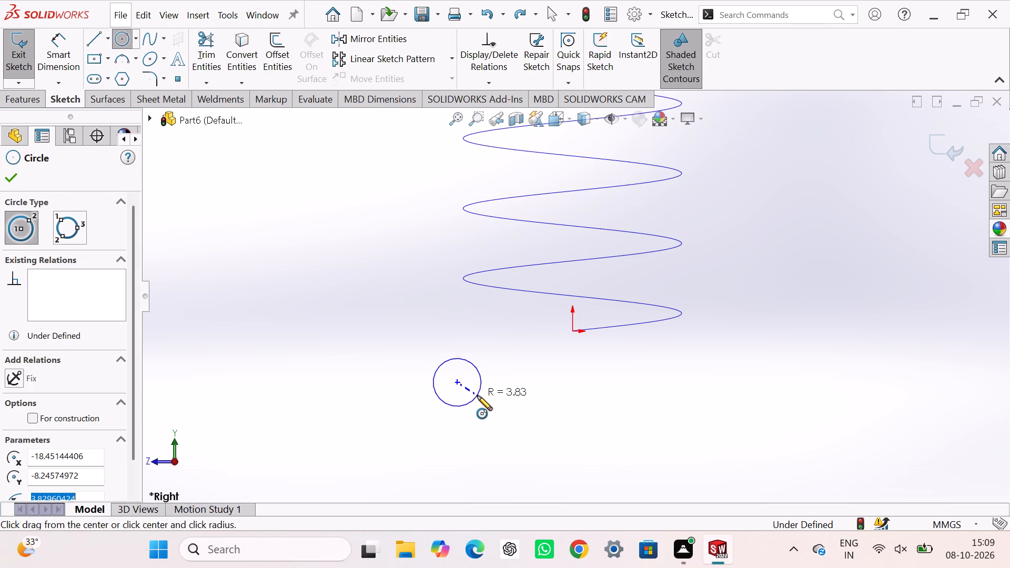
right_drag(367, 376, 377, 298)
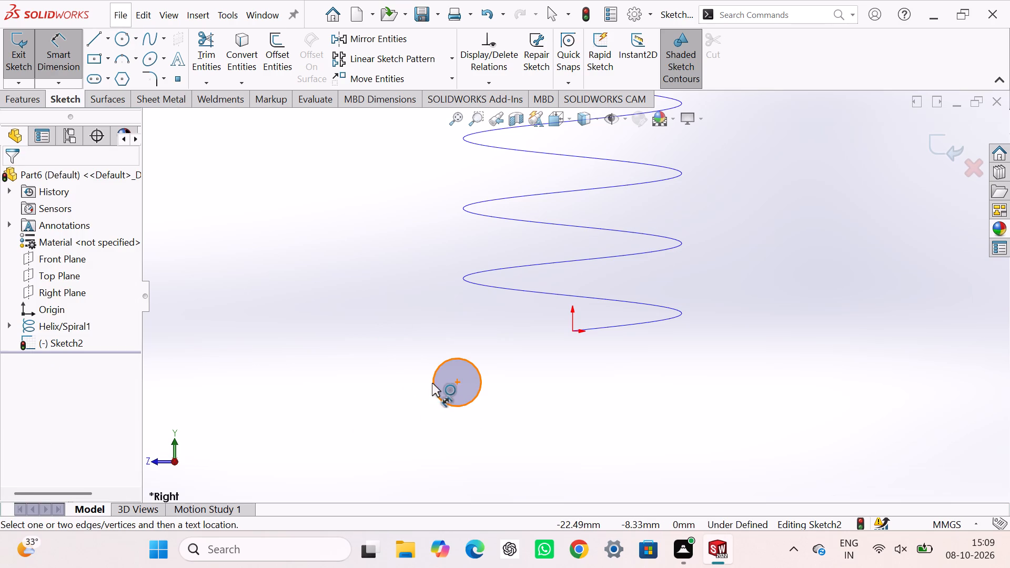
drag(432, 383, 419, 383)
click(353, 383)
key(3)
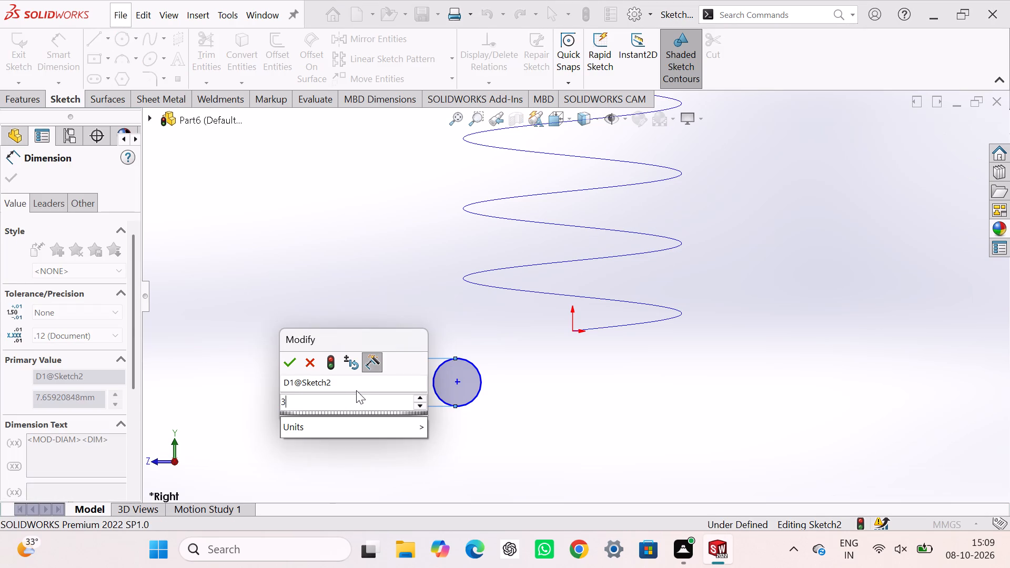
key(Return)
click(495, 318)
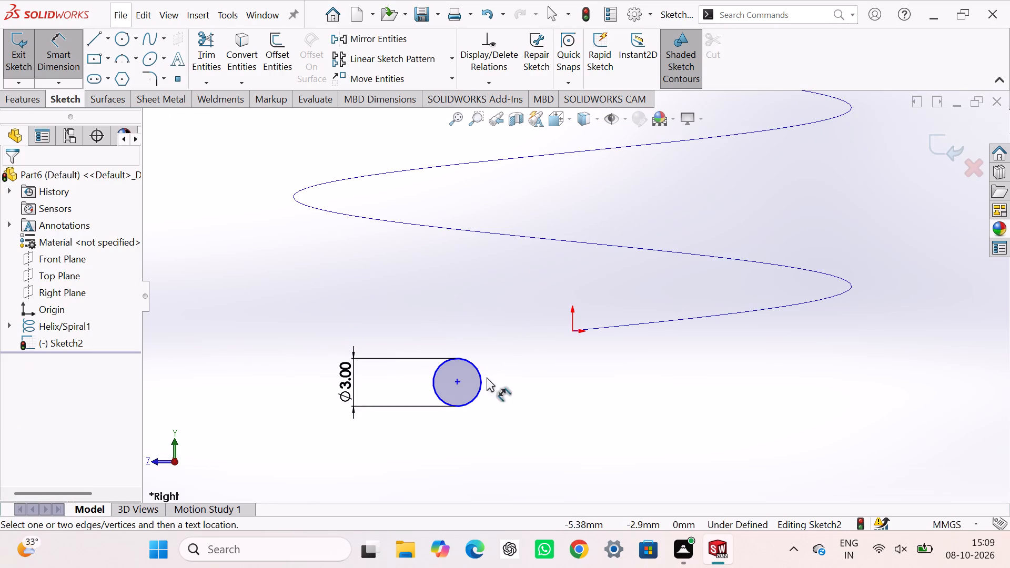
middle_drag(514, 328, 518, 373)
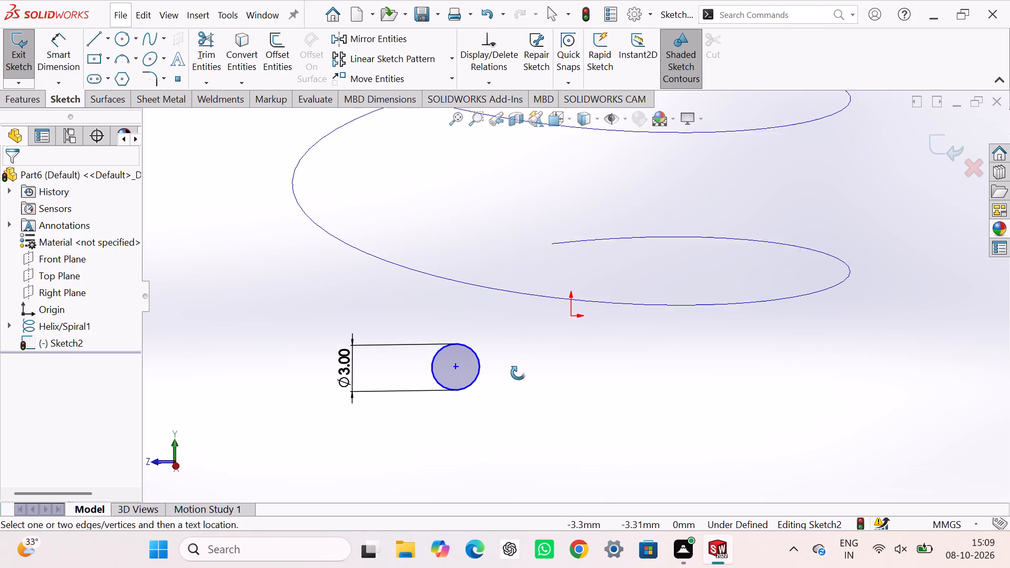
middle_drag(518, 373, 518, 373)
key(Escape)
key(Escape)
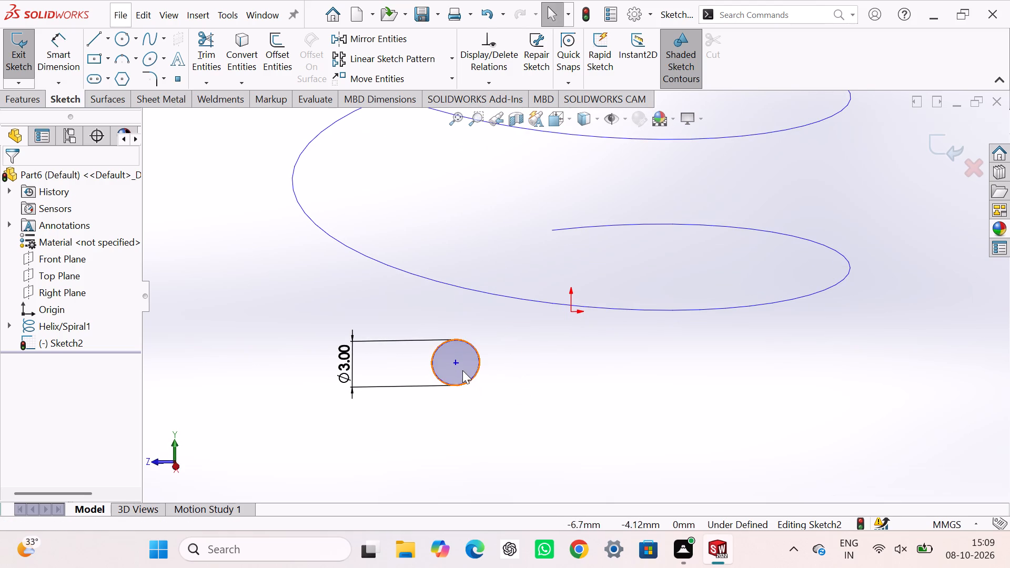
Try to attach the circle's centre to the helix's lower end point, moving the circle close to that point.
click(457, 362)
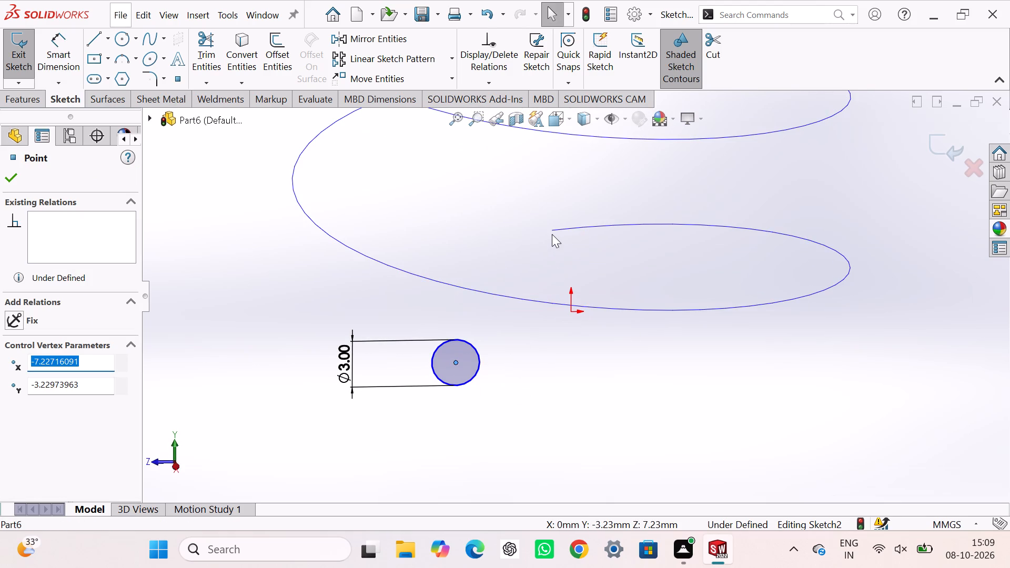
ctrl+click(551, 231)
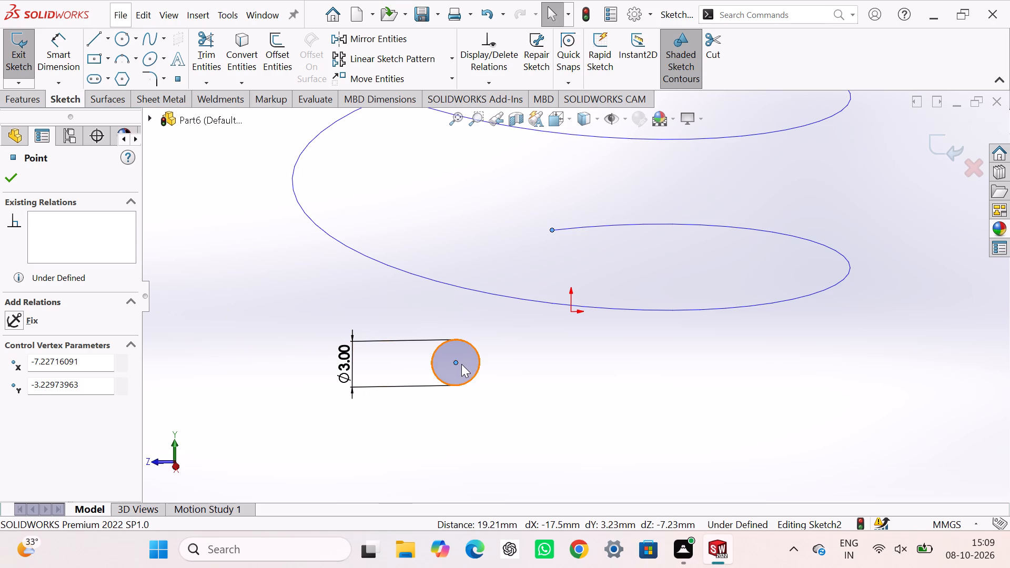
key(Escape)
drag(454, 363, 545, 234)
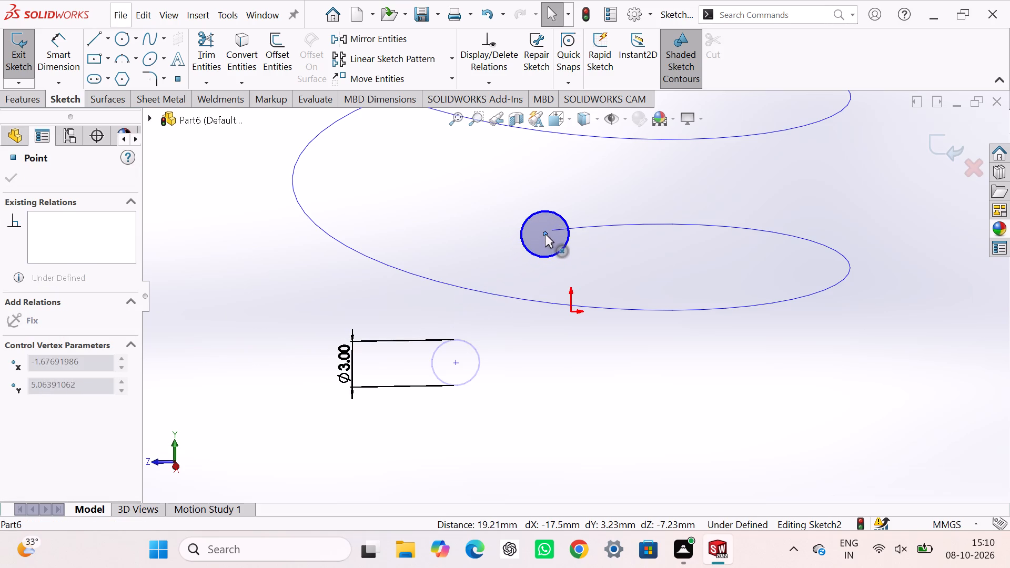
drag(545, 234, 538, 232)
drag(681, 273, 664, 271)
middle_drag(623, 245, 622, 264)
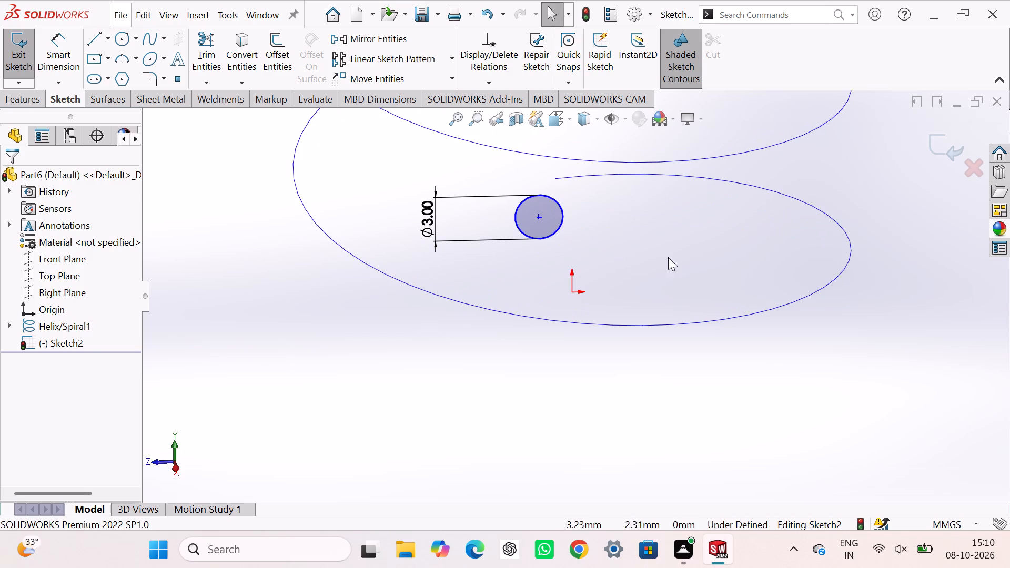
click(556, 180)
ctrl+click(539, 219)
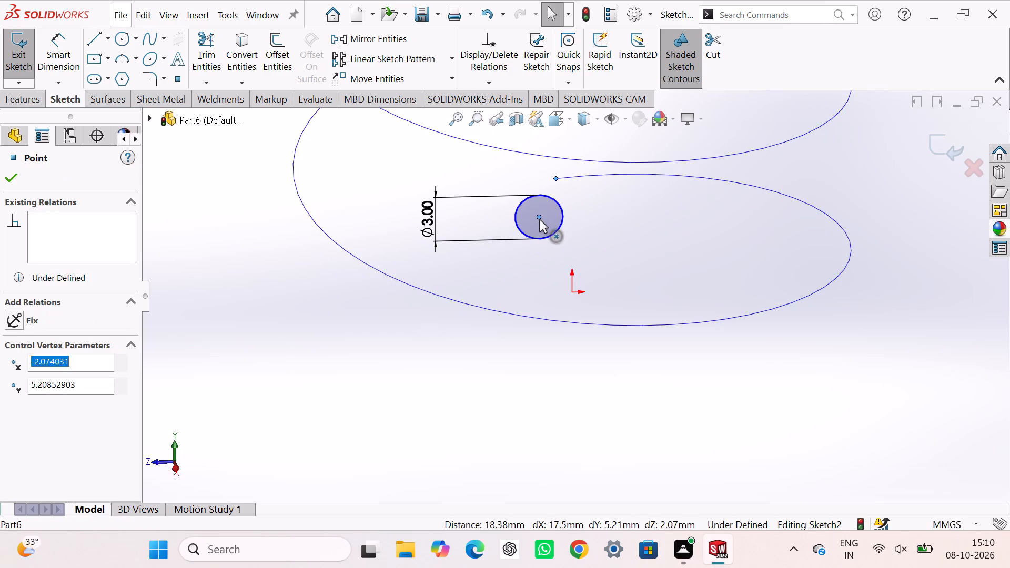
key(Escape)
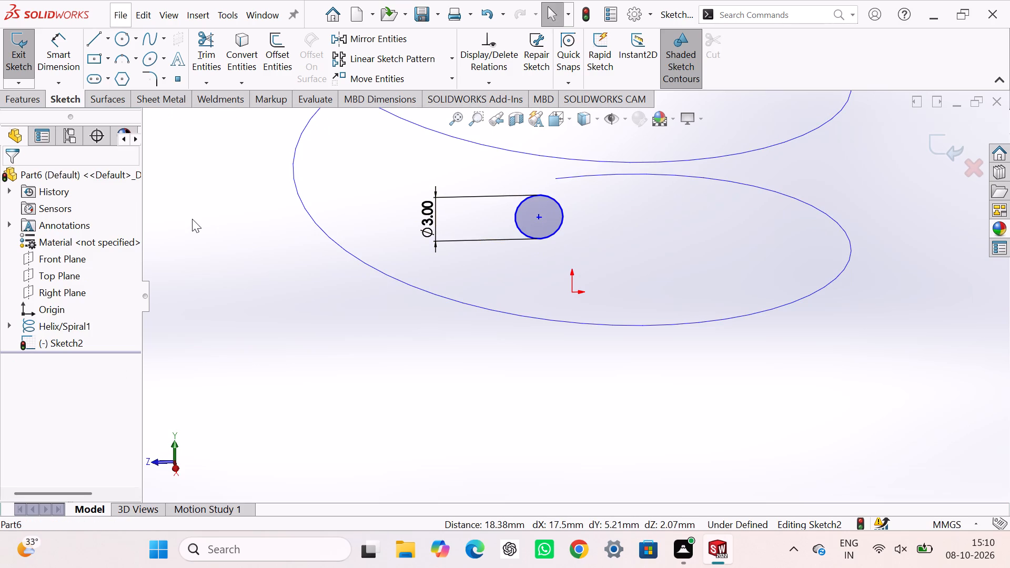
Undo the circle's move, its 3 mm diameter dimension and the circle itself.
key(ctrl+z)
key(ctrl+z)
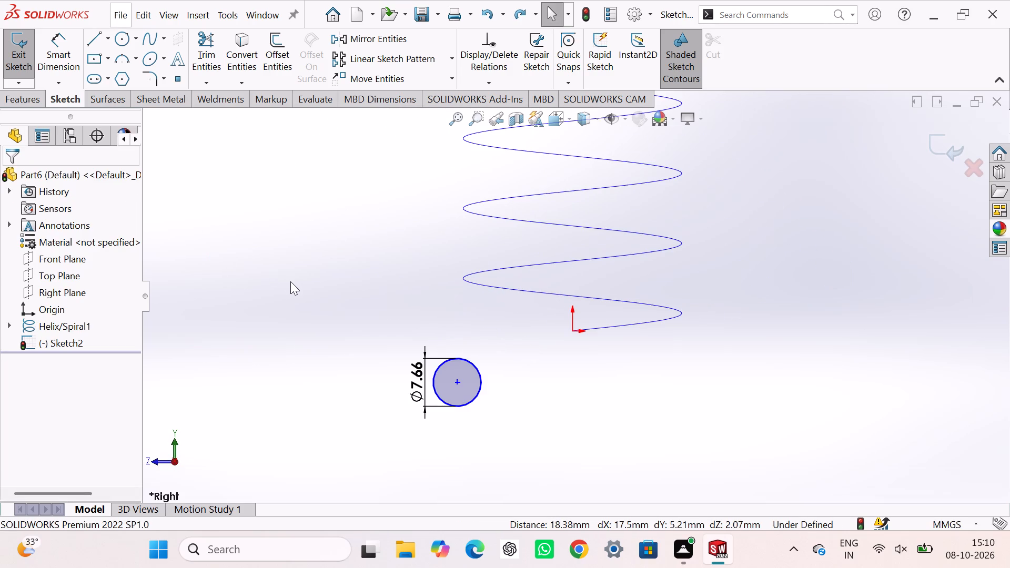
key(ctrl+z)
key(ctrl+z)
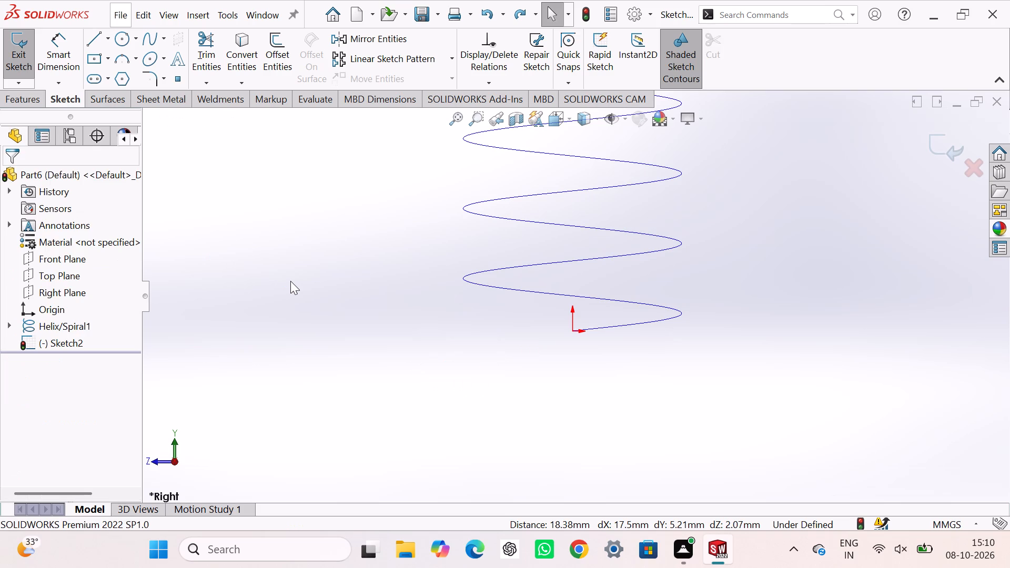
Exit the empty profile sketch.
click(940, 150)
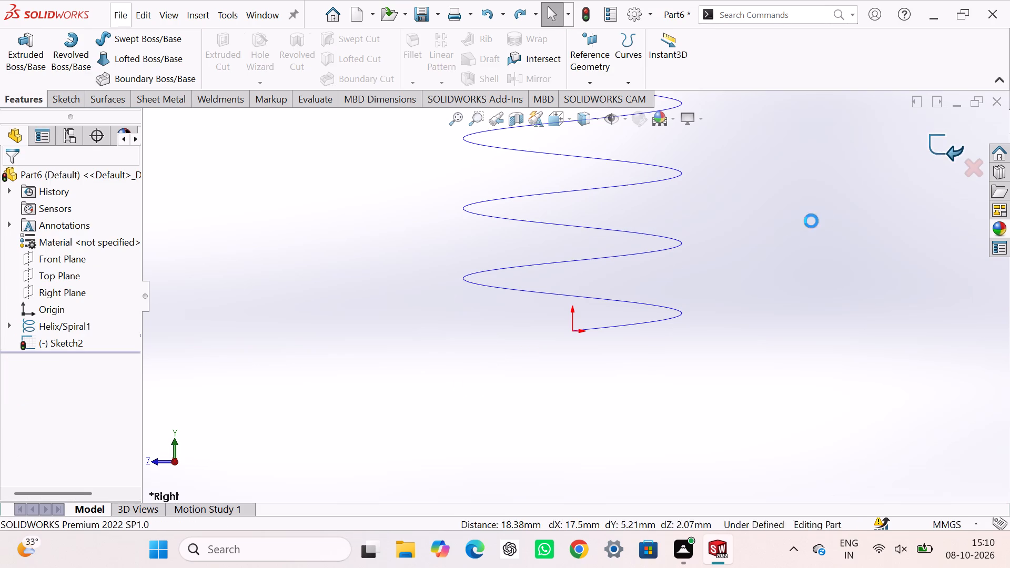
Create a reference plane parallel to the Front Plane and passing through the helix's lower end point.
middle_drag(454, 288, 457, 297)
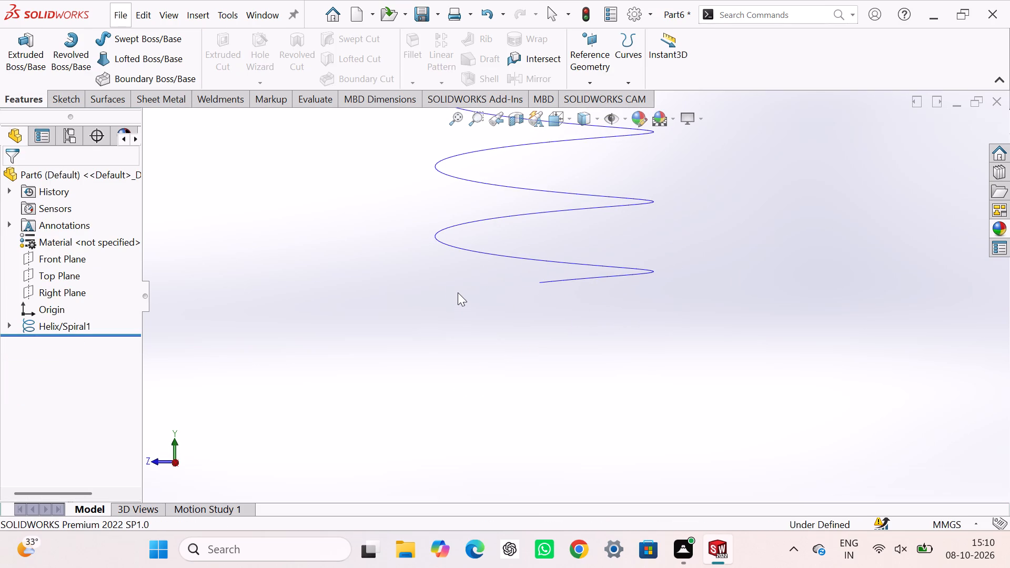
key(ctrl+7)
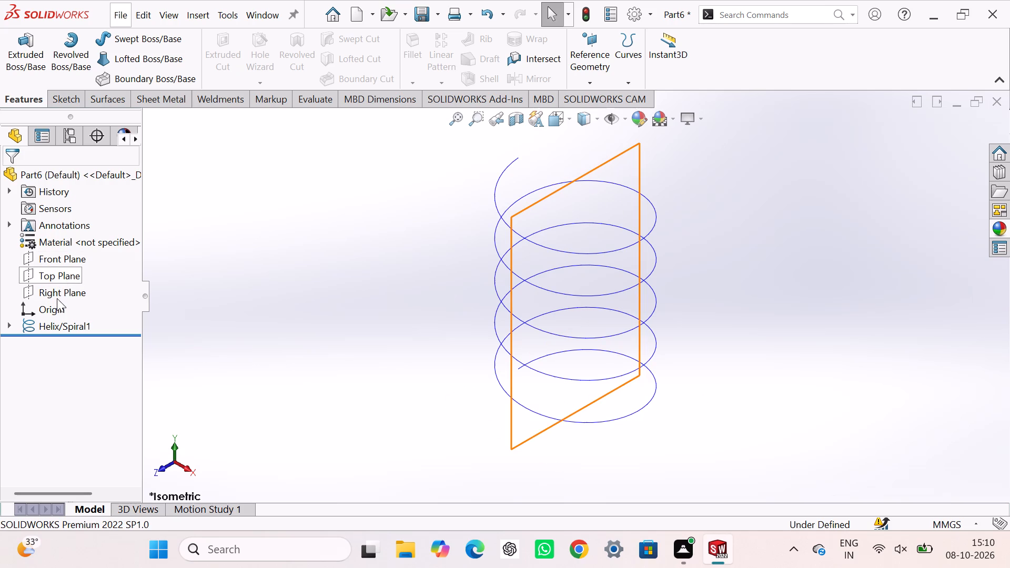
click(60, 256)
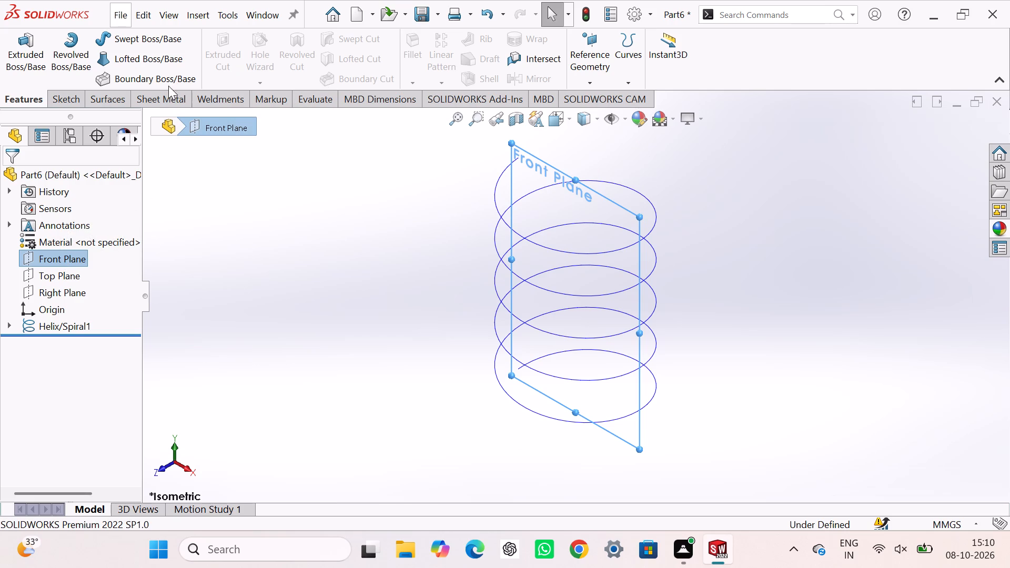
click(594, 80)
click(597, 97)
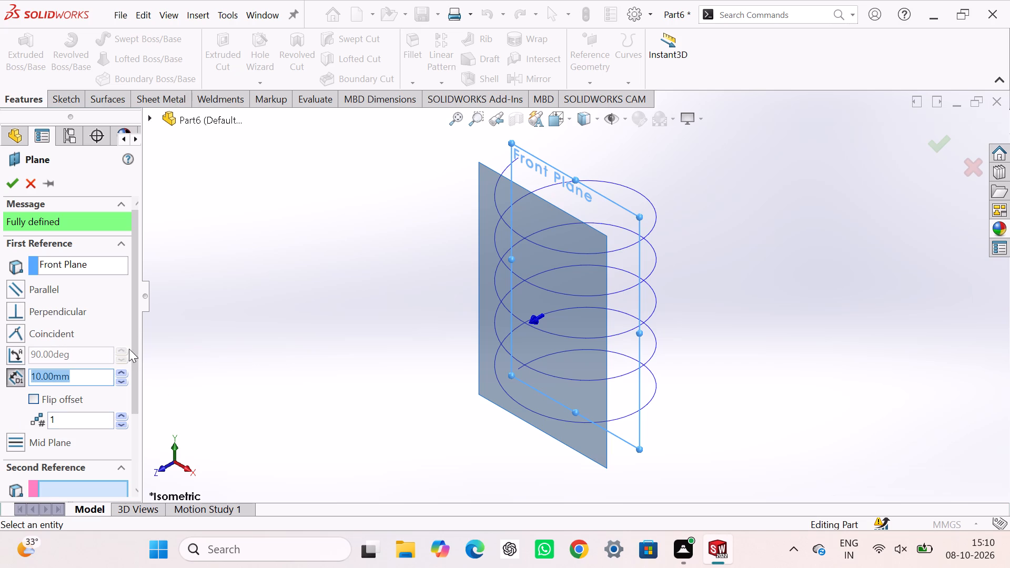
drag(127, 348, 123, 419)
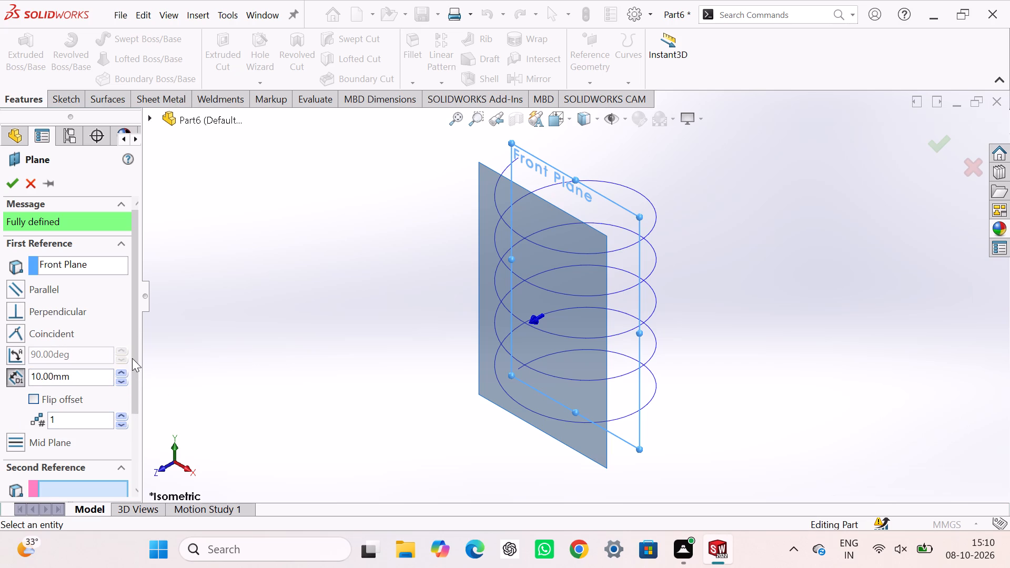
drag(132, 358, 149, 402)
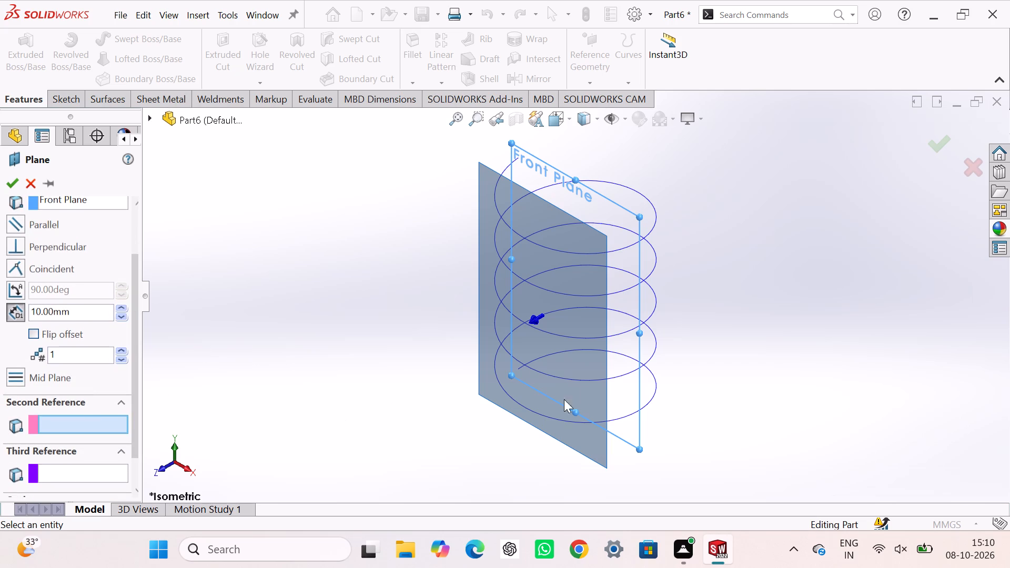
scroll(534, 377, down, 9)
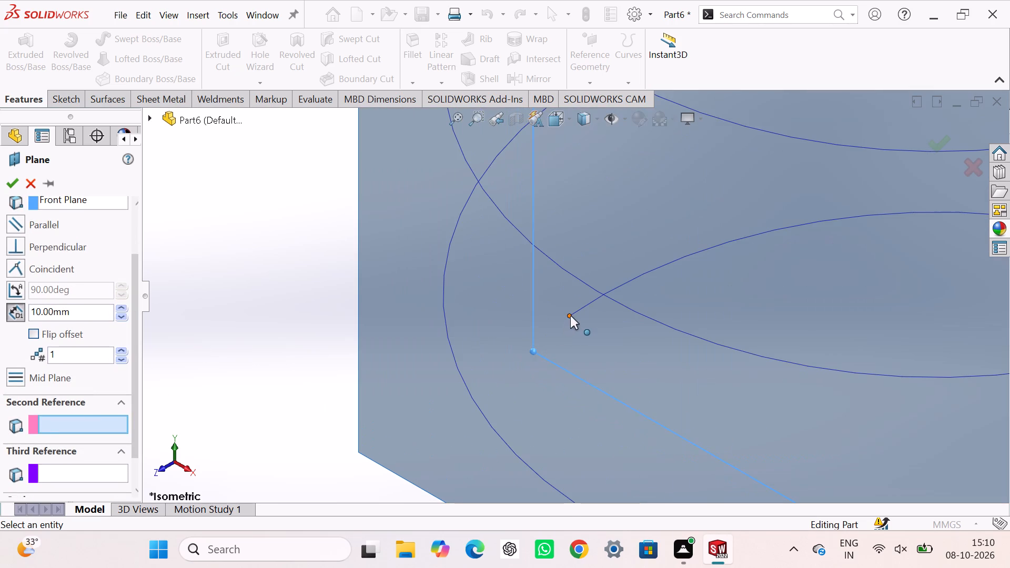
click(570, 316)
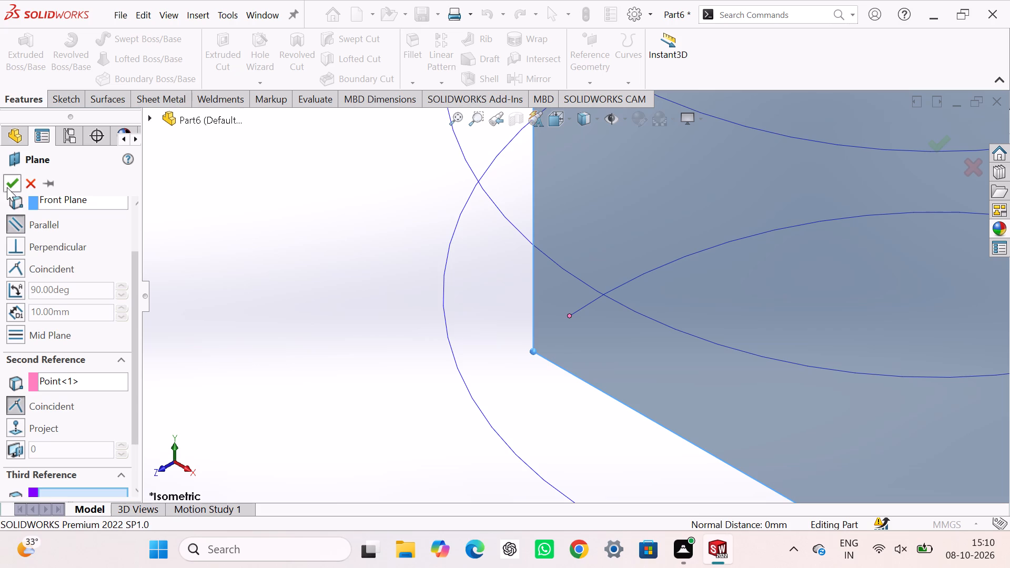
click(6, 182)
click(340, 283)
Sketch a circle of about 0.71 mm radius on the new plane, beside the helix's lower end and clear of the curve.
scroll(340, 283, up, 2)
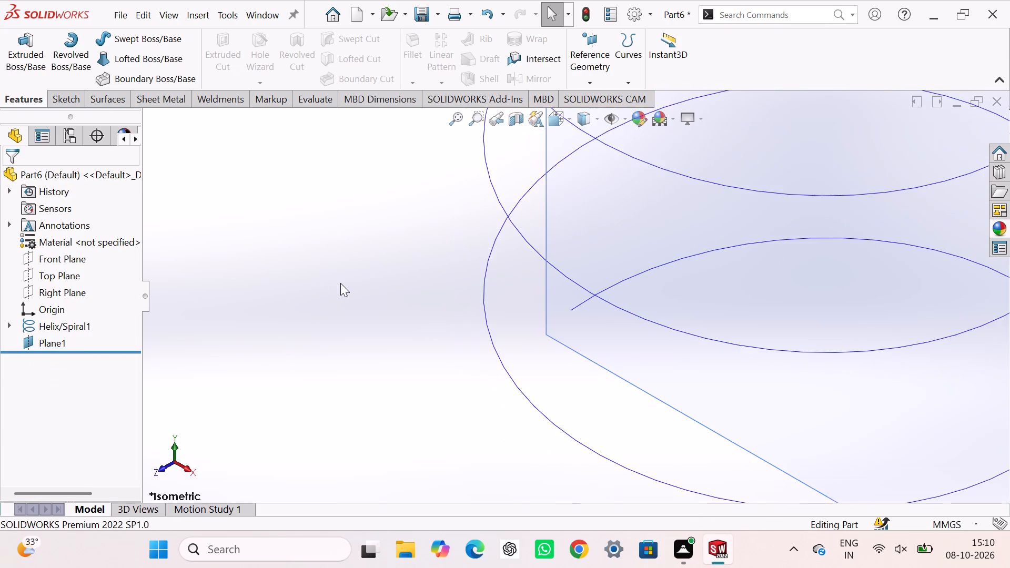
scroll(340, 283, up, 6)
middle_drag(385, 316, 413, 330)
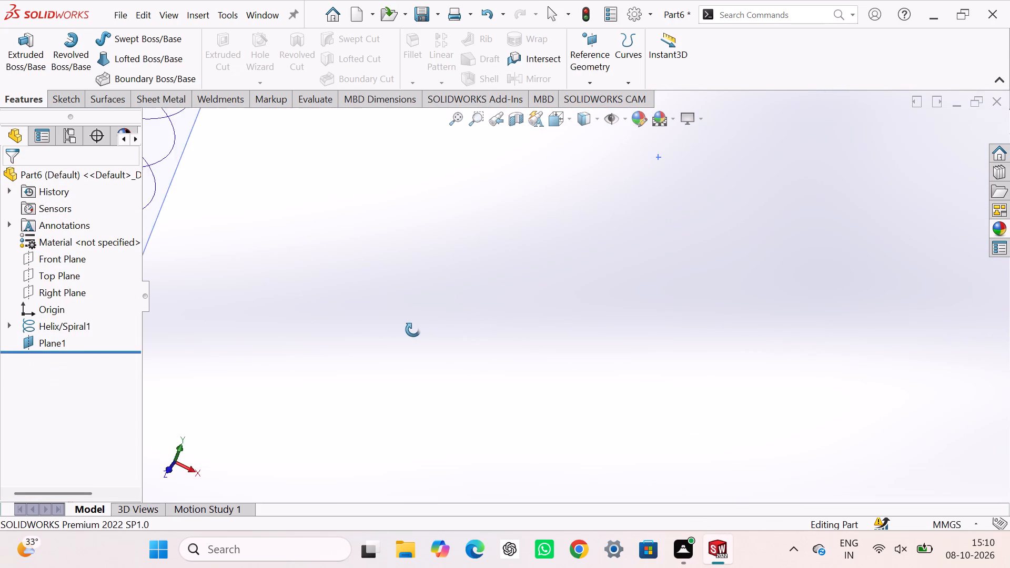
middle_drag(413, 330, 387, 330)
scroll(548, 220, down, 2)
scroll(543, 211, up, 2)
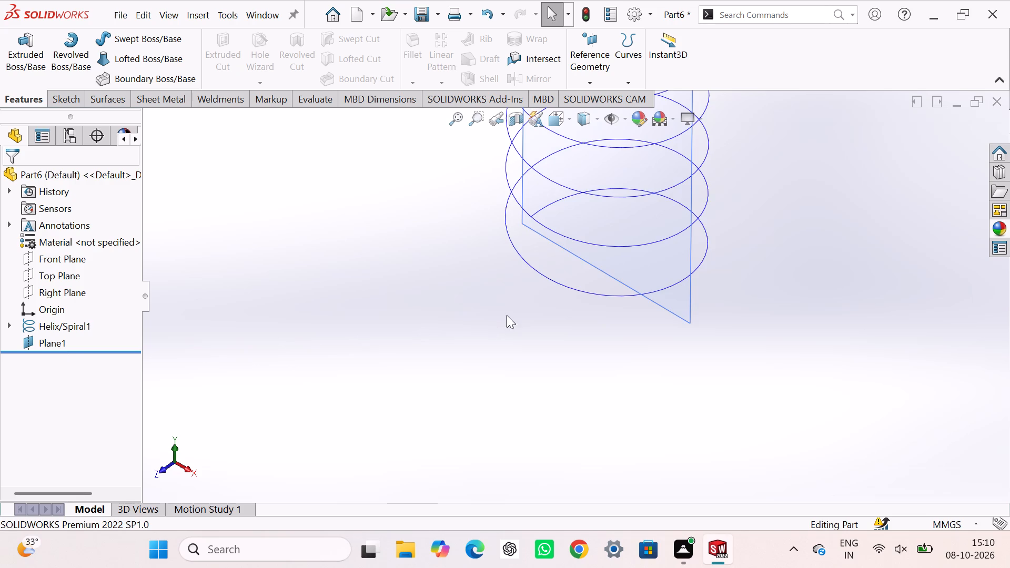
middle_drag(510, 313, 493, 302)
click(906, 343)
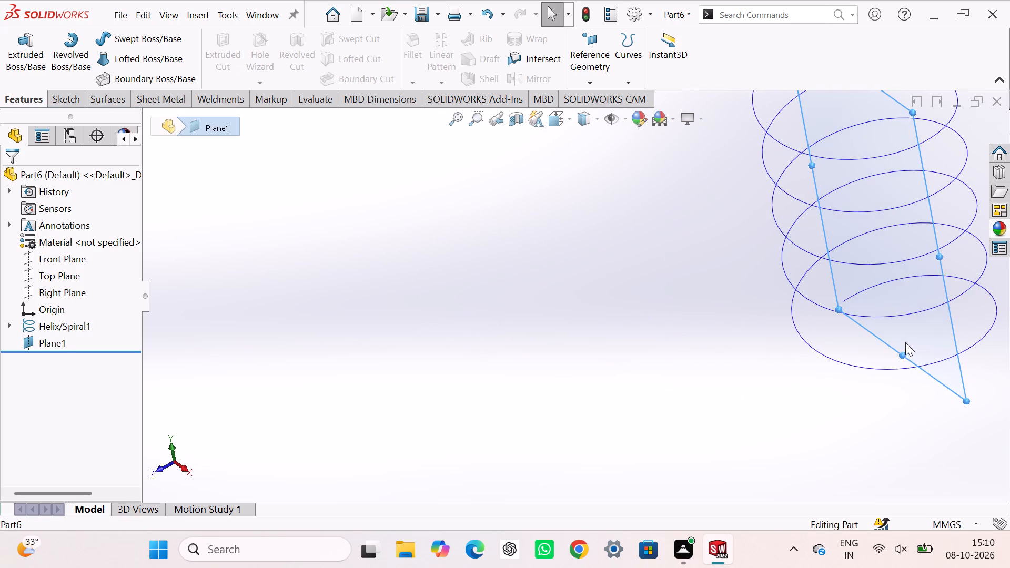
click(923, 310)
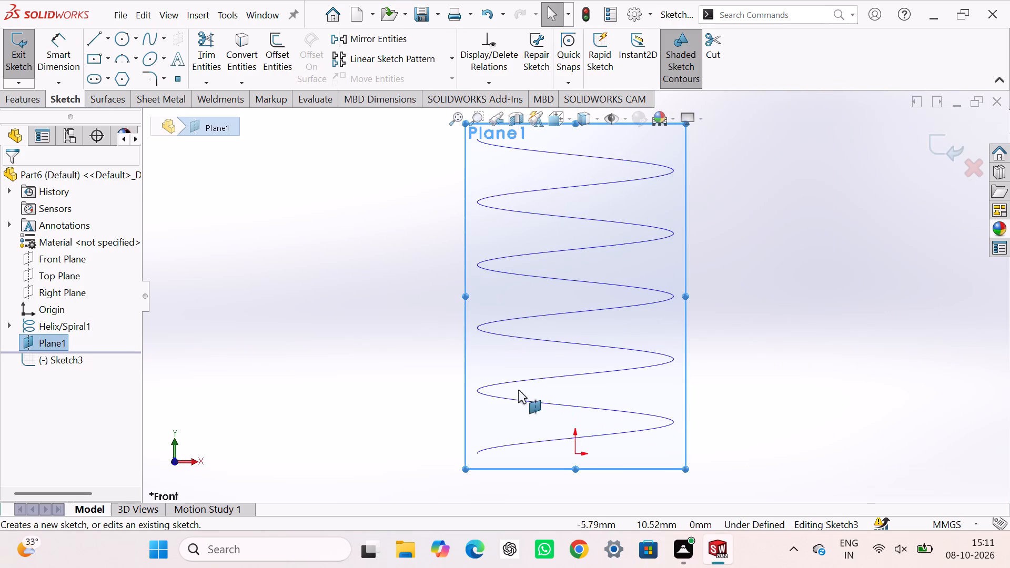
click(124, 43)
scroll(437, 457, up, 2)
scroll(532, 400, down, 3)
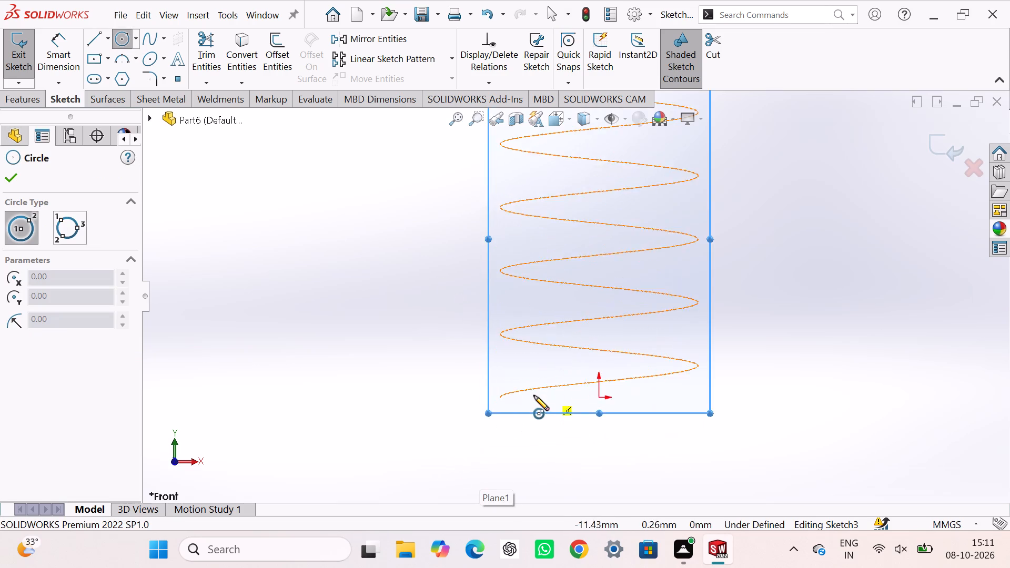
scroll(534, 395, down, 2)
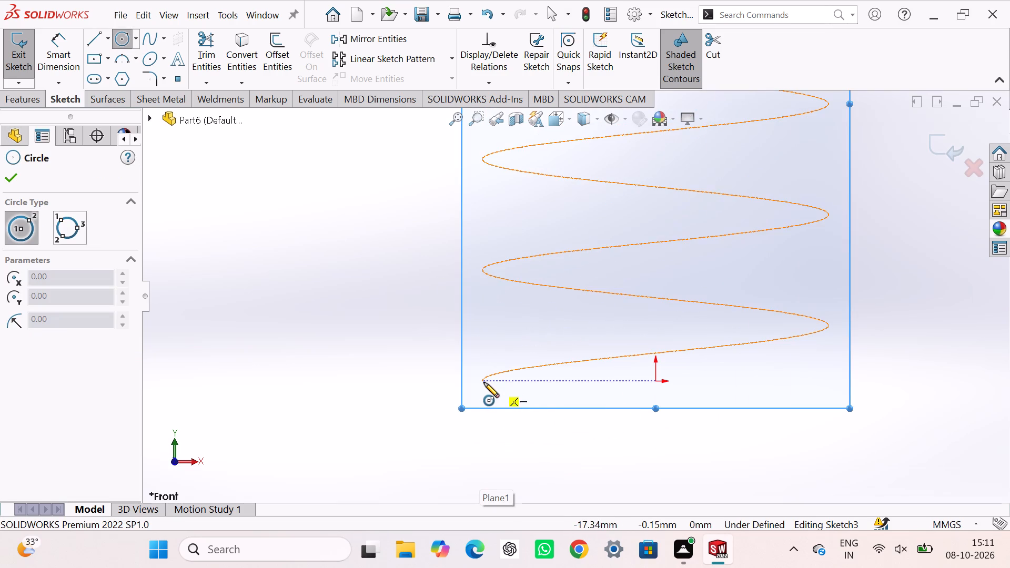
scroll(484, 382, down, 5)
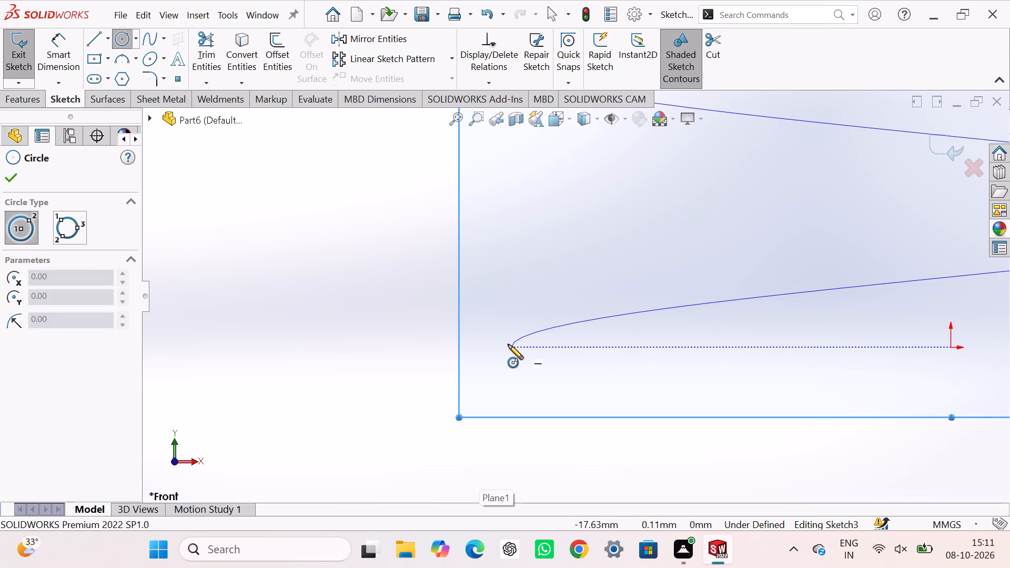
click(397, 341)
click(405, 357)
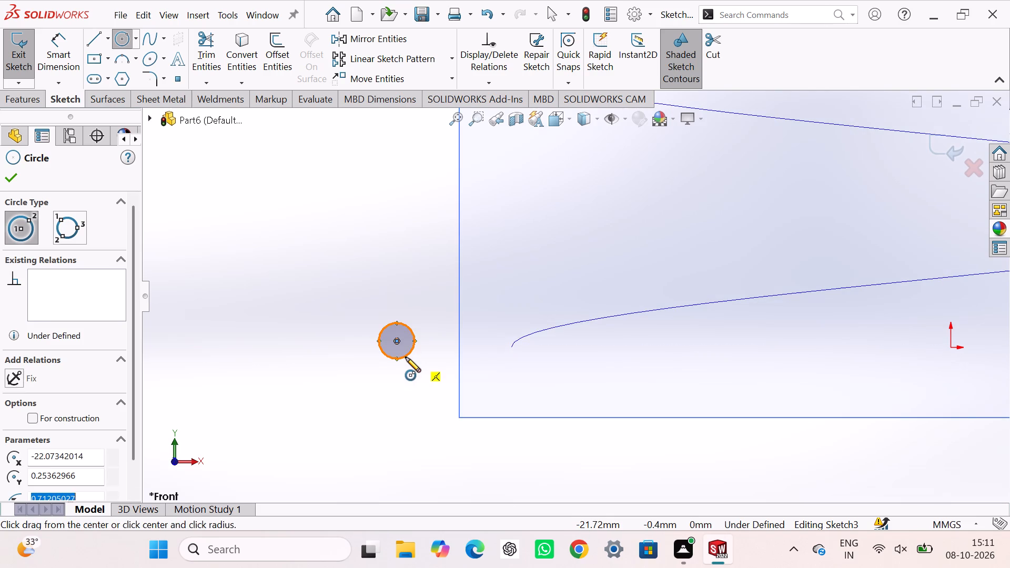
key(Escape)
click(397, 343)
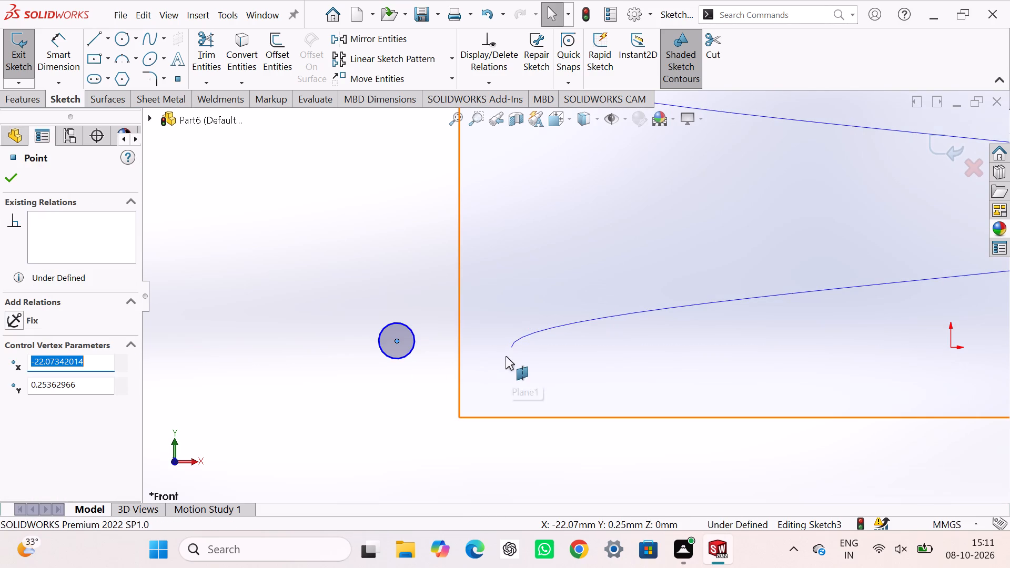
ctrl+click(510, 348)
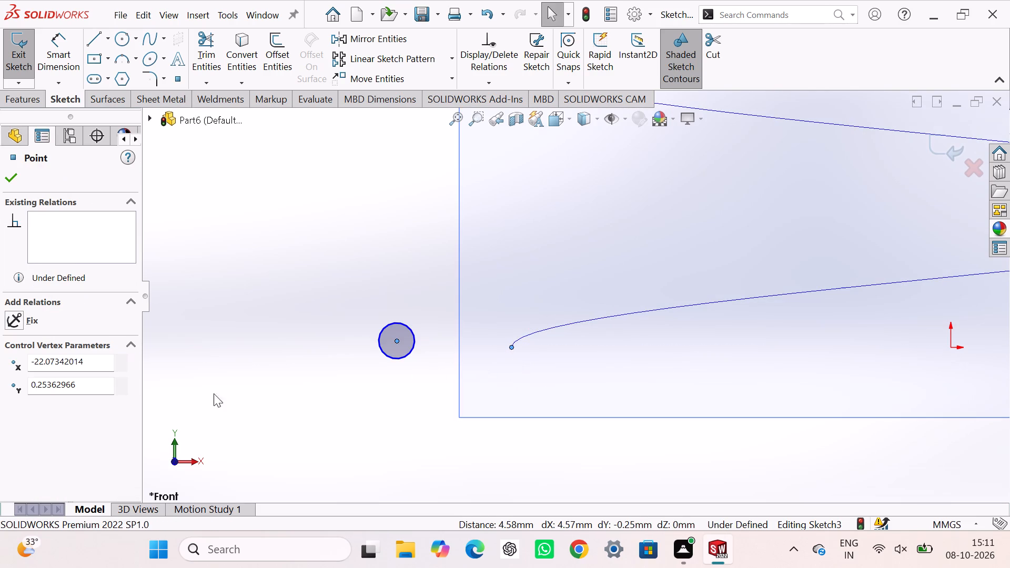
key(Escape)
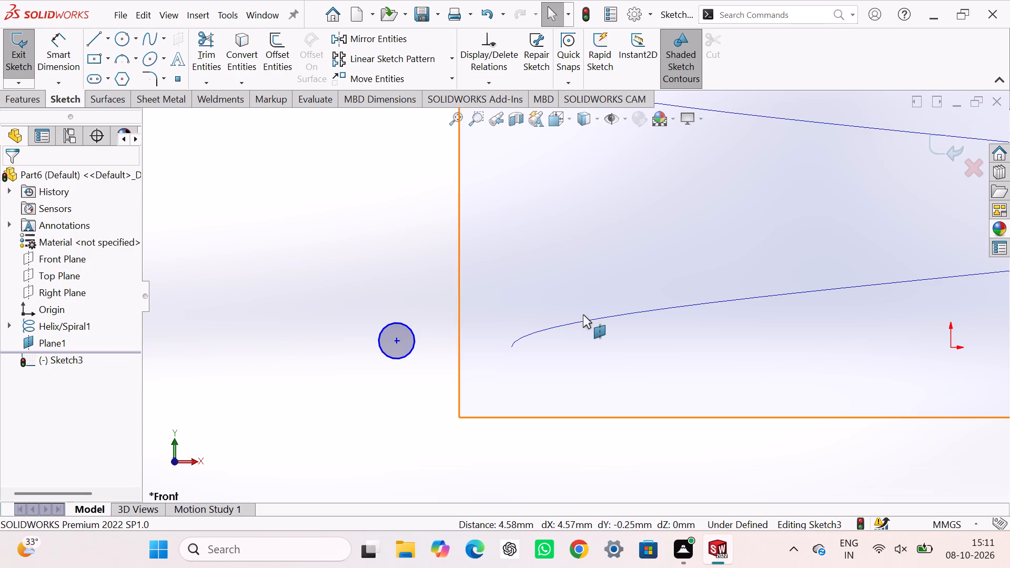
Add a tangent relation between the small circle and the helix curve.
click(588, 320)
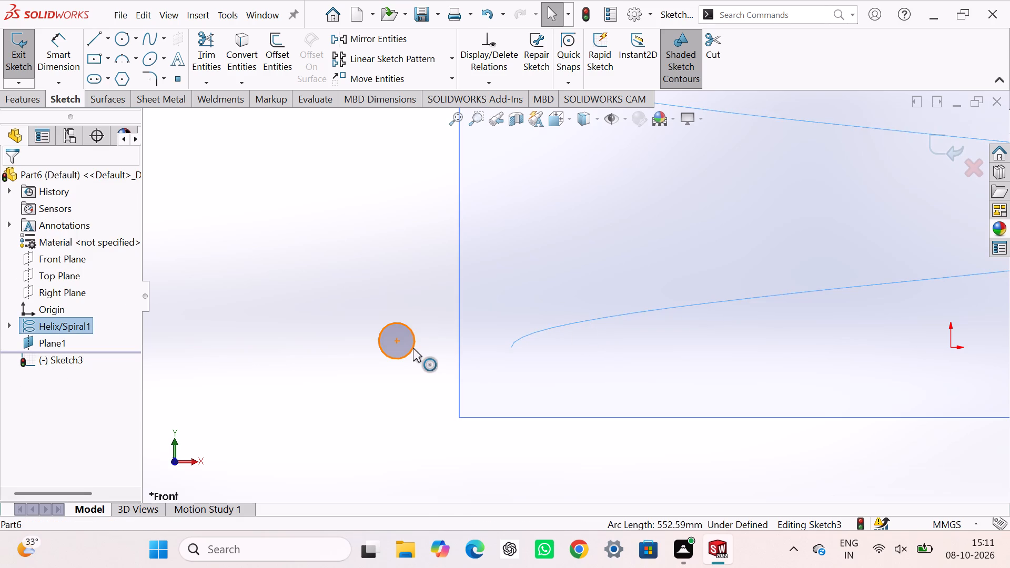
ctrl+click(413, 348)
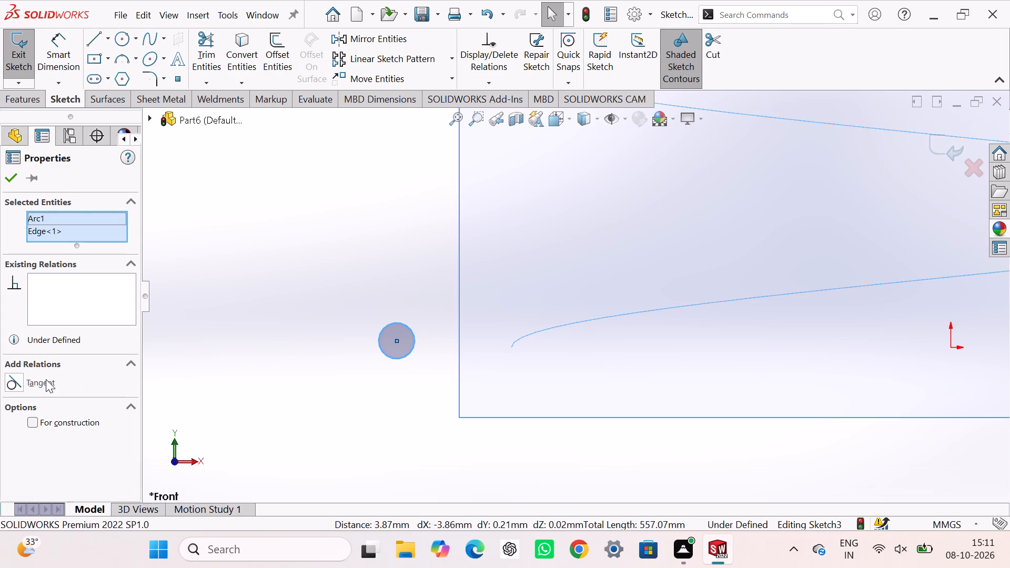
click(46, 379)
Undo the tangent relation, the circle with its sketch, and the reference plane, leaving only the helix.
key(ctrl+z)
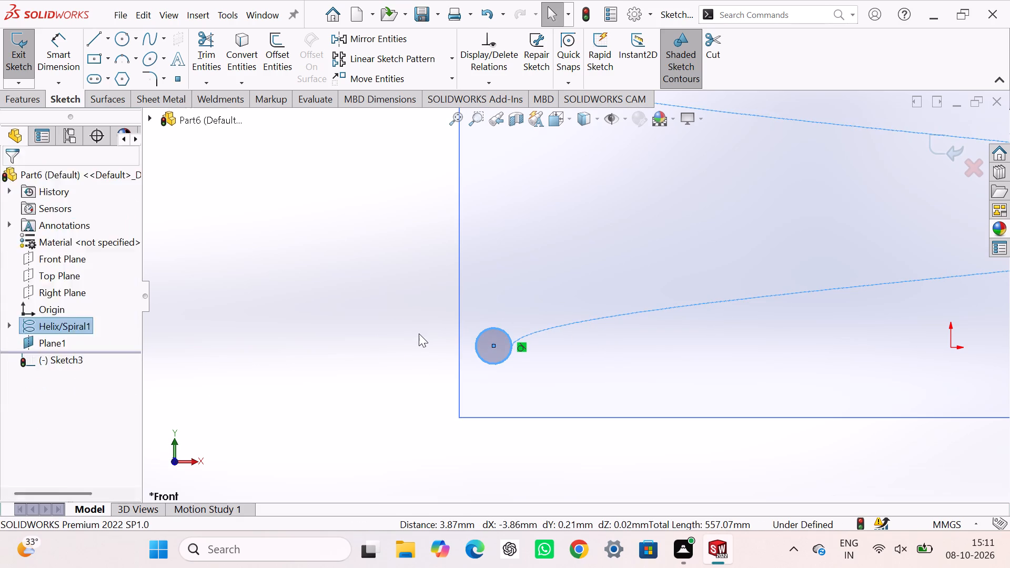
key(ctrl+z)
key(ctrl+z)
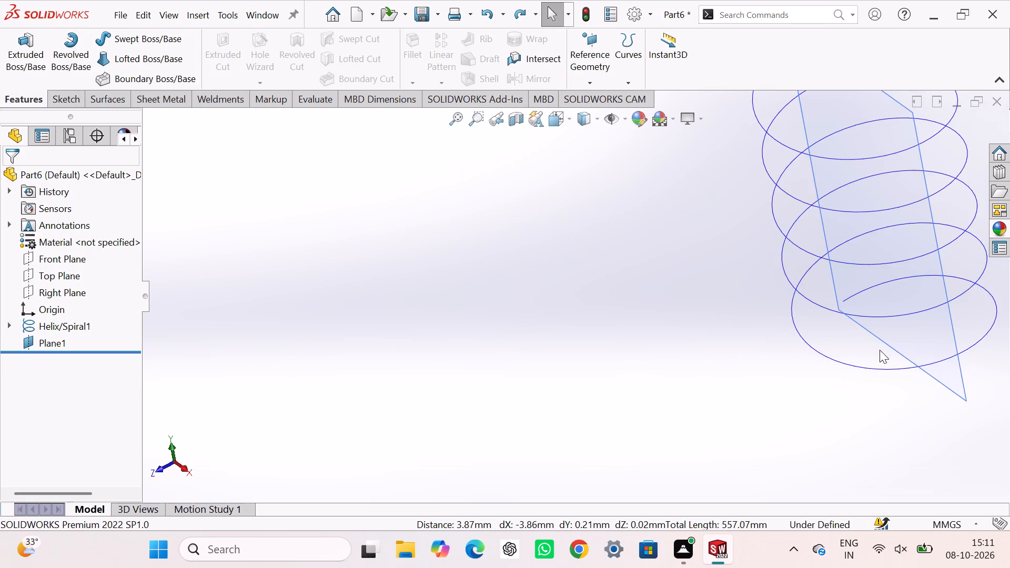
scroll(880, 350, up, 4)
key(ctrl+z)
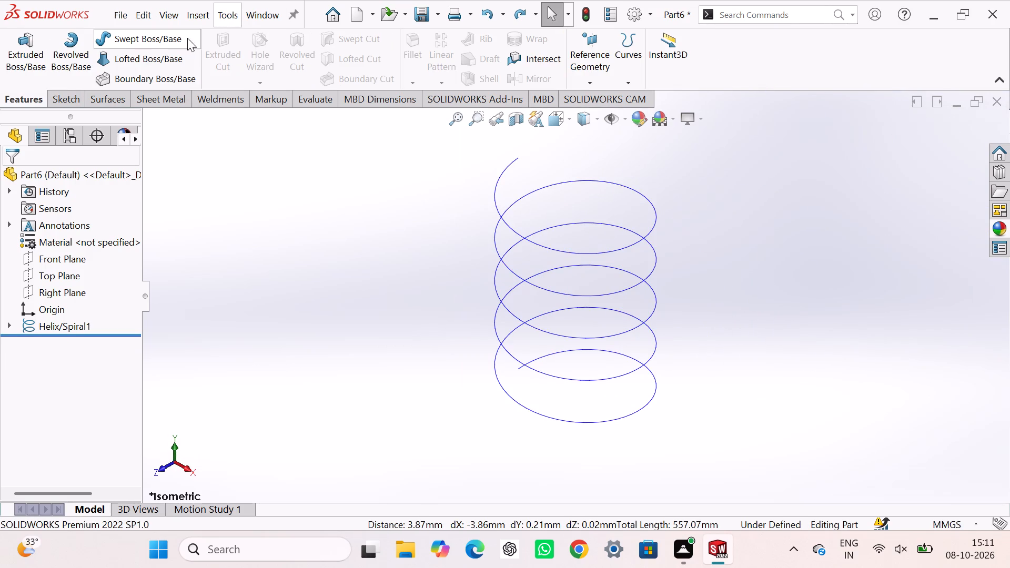
Sweep a circular profile of 3 mm diameter along the helix to form the solid spring.
click(171, 40)
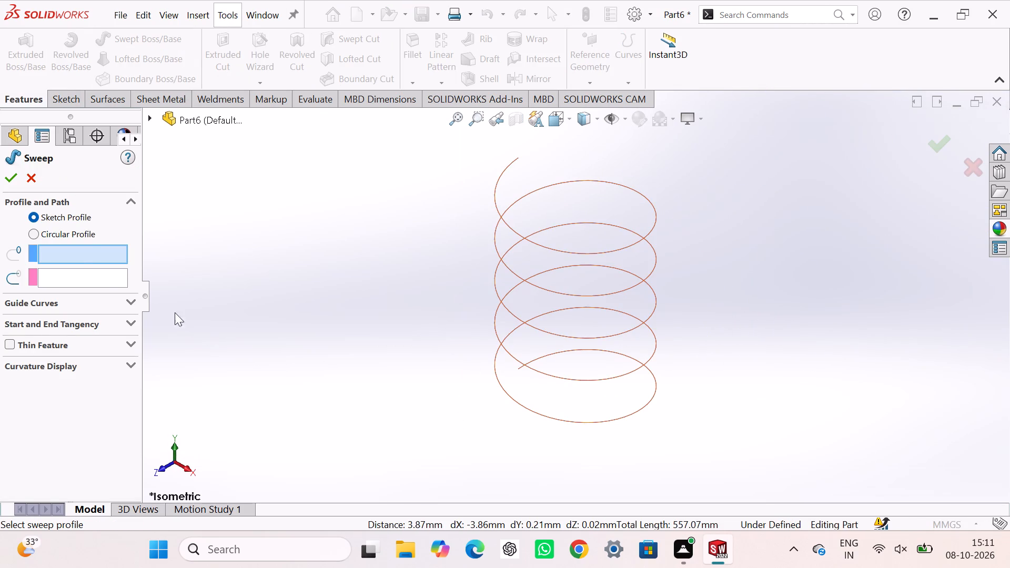
click(85, 234)
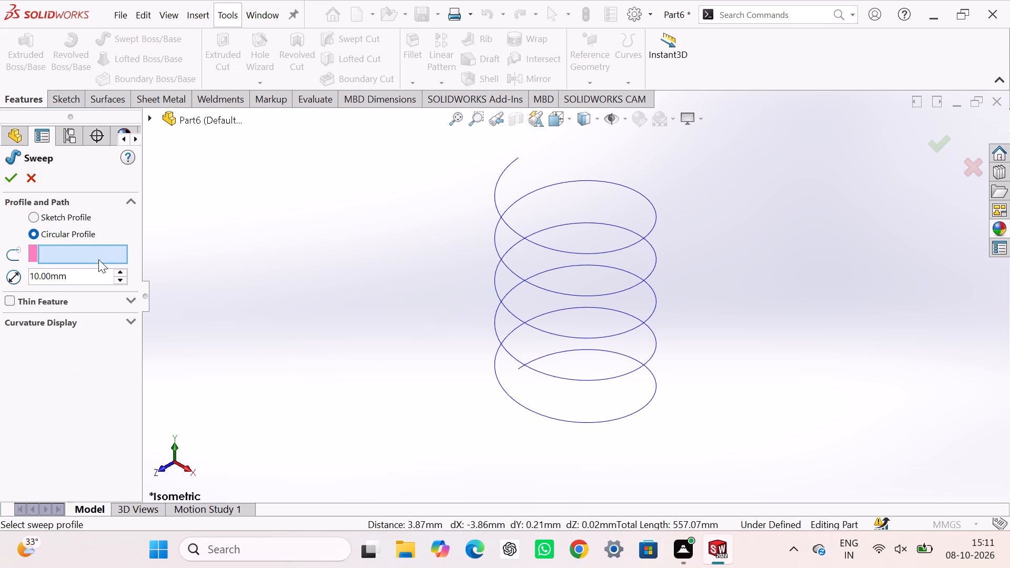
double_click(88, 275)
key(3)
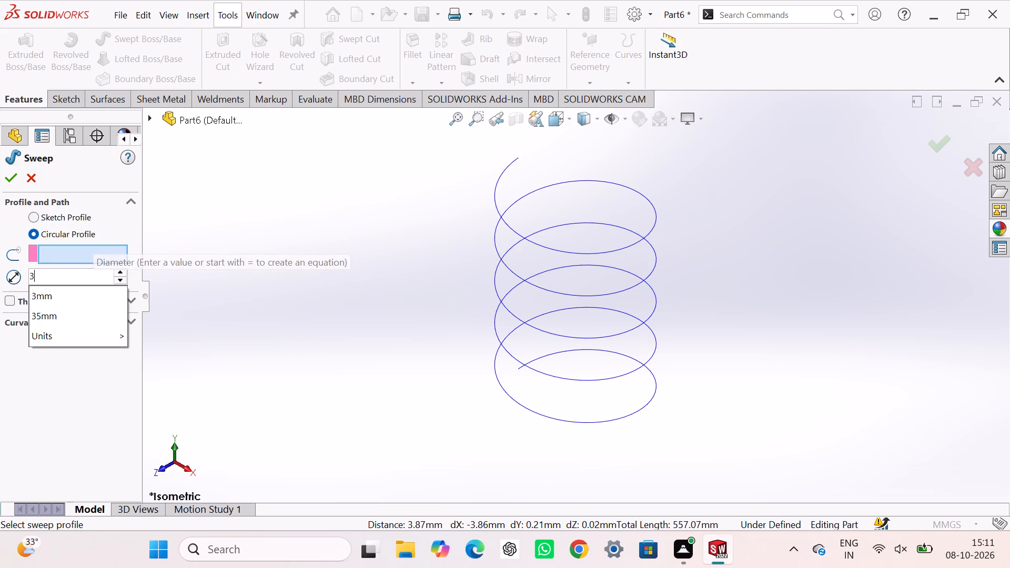
key(Return)
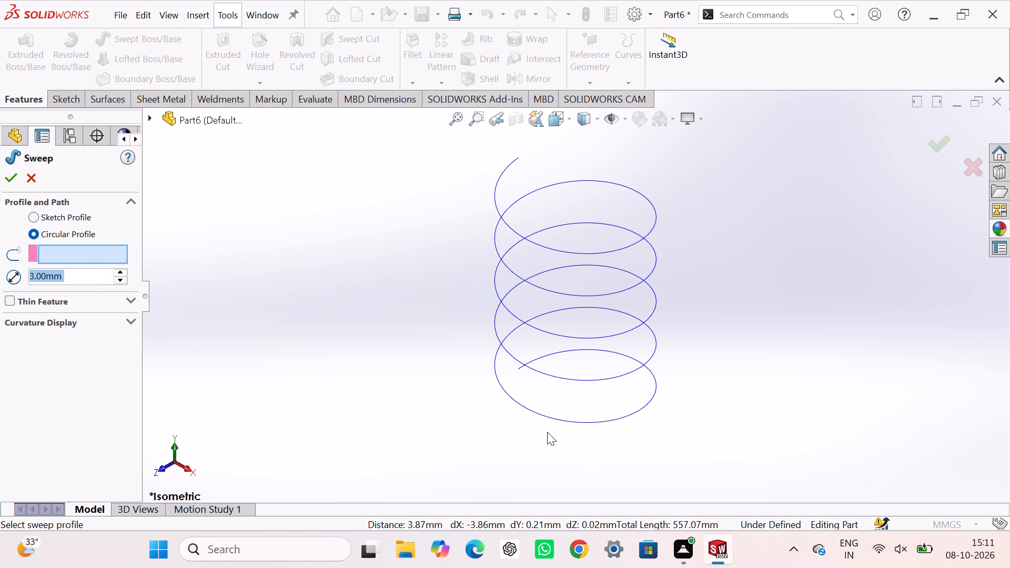
click(549, 417)
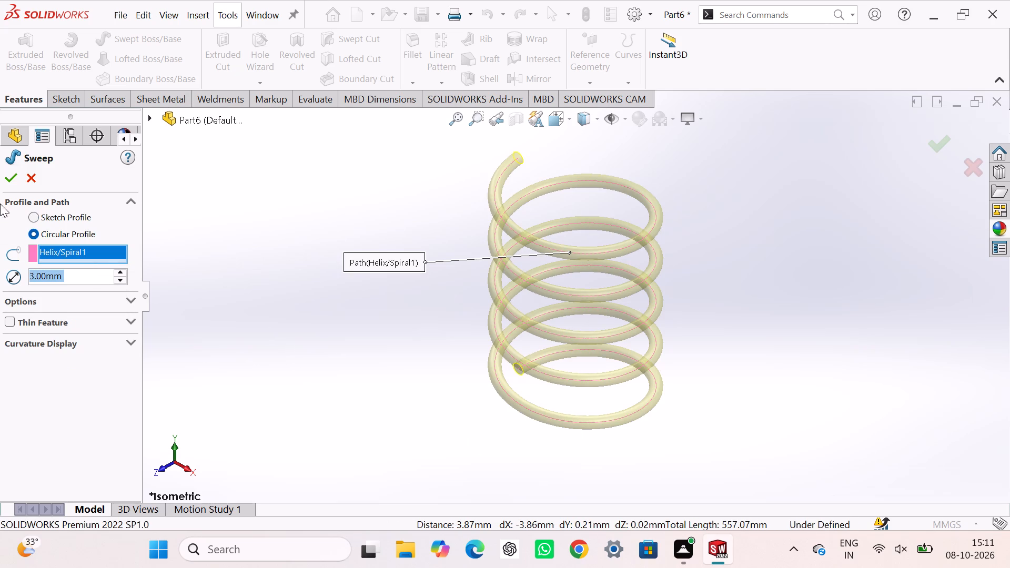
click(7, 172)
click(301, 296)
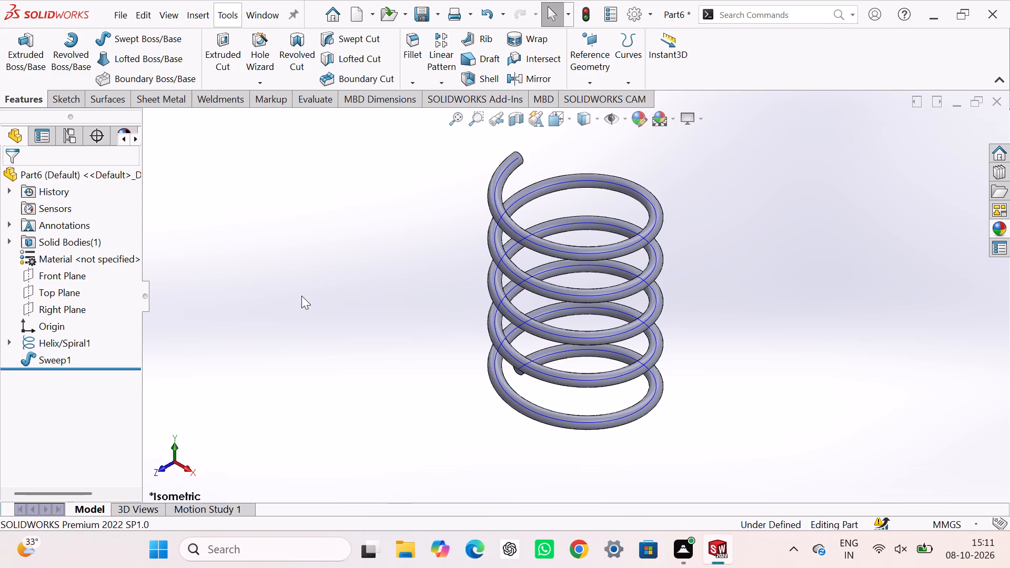
click(244, 258)
click(360, 295)
drag(358, 294, 344, 295)
Hide the helix curve so that only the swept spring body shows.
right_click(74, 343)
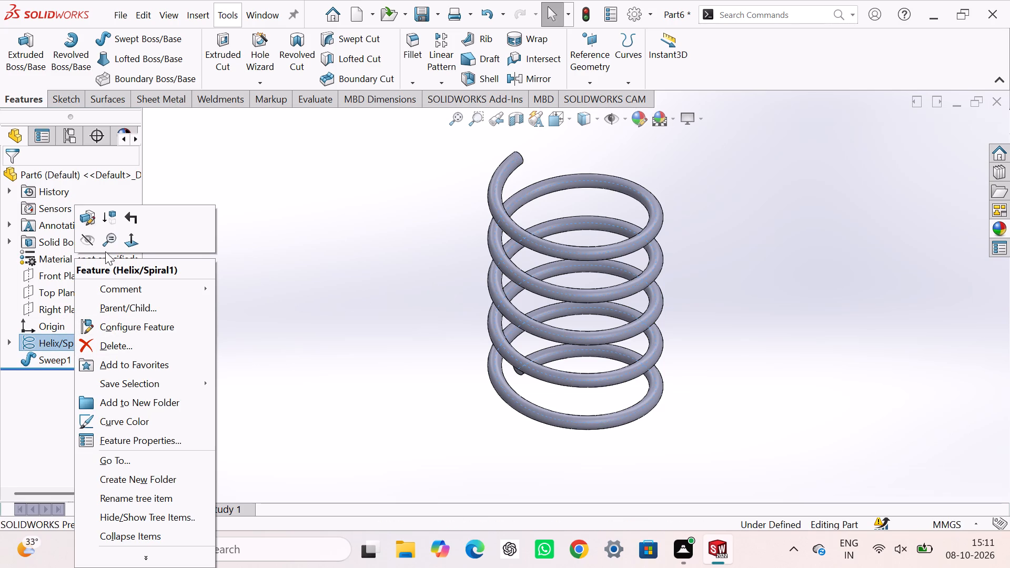
click(87, 239)
click(272, 277)
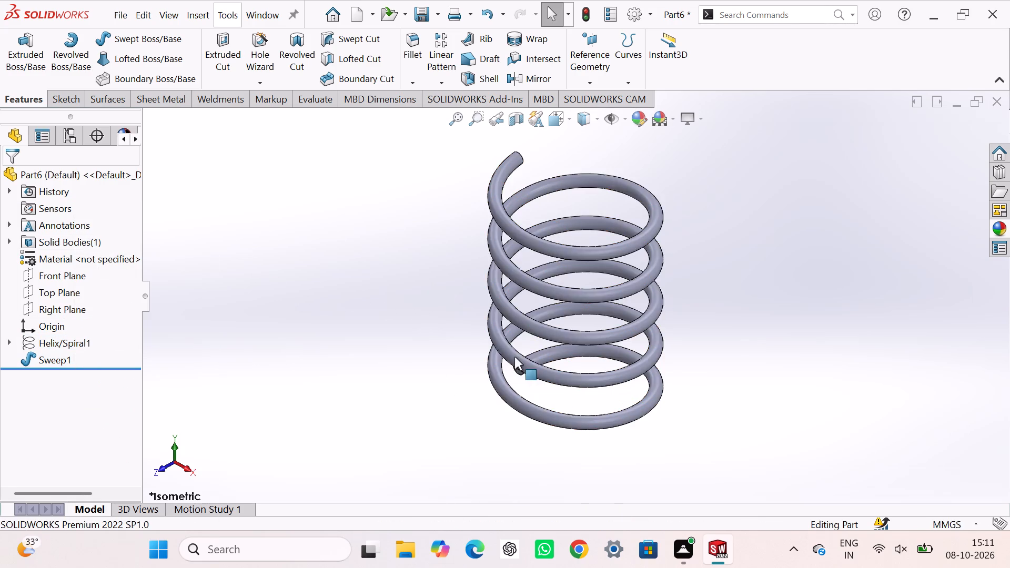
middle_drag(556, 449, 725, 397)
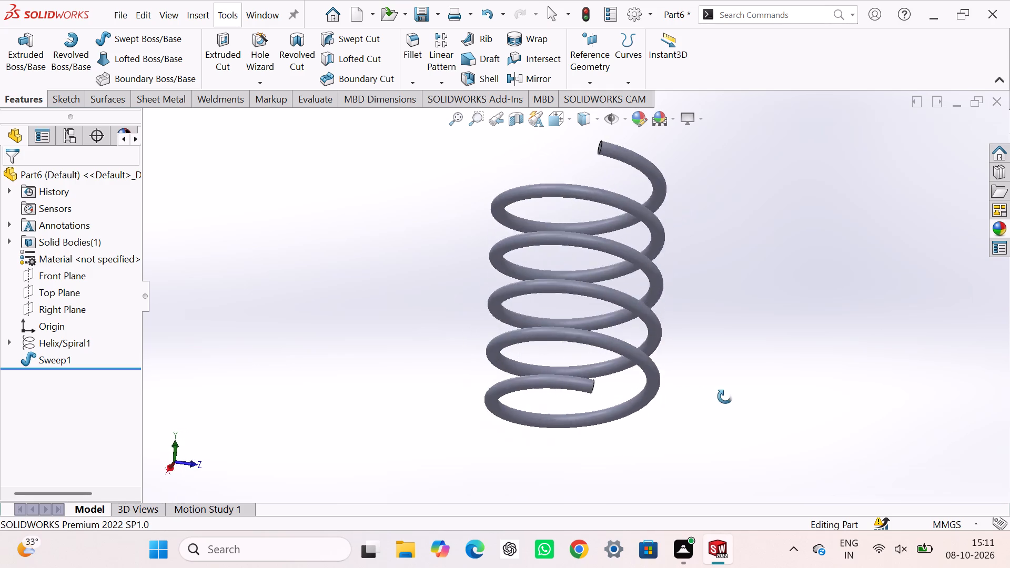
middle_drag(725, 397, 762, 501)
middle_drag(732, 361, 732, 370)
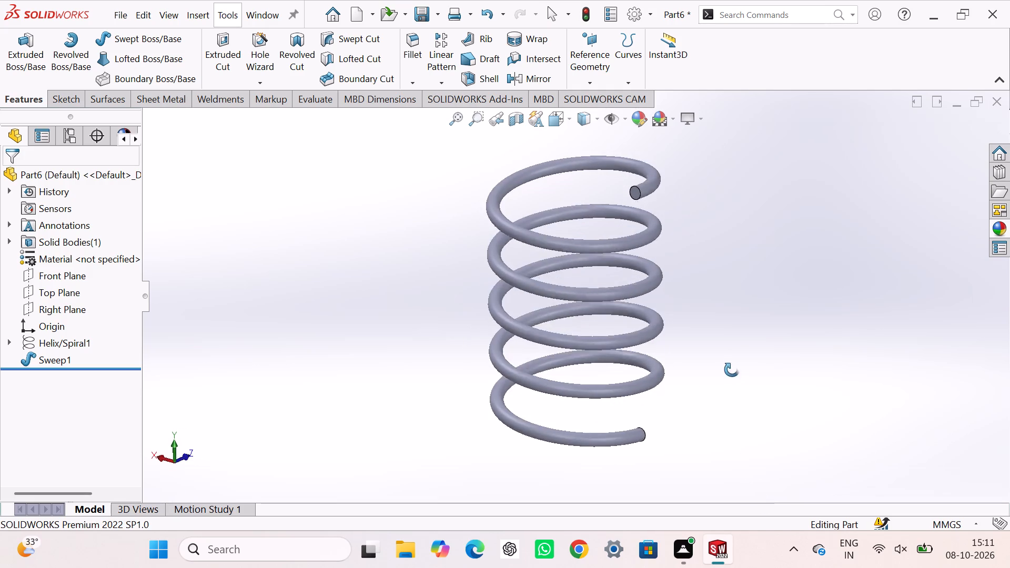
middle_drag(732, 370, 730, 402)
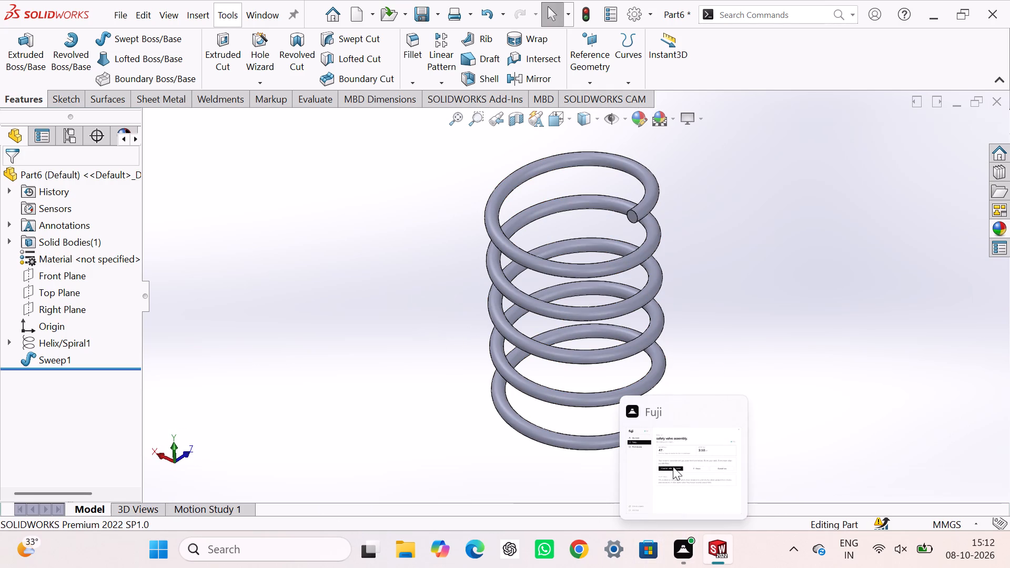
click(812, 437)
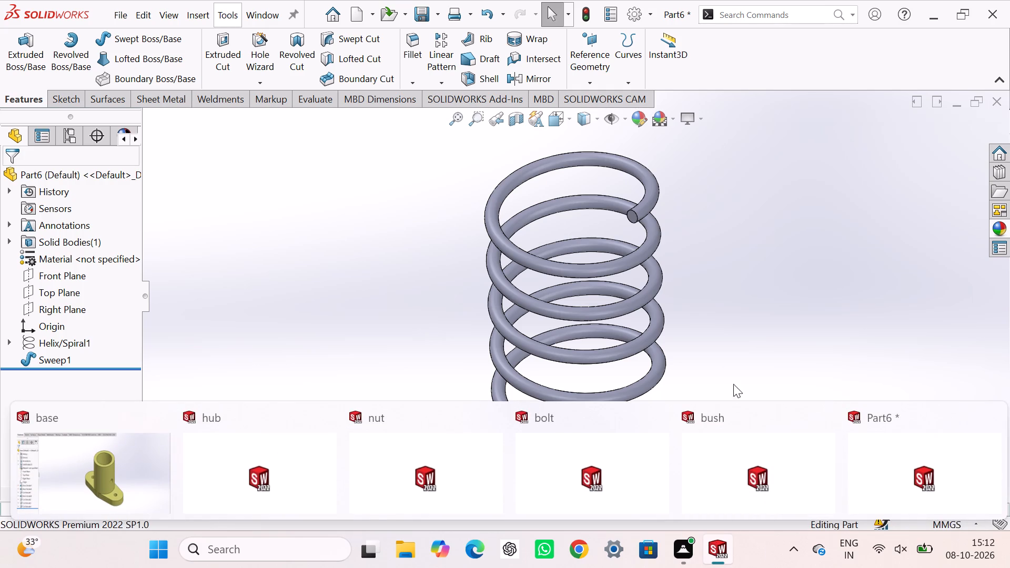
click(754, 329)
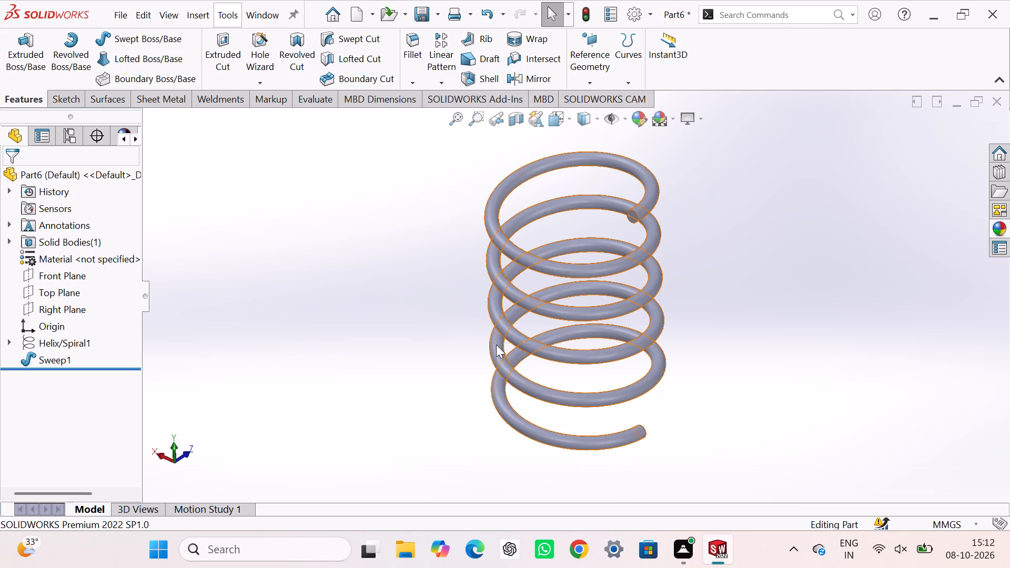
Apply a yellow colour from the standard swatches to the whole spring part.
click(637, 121)
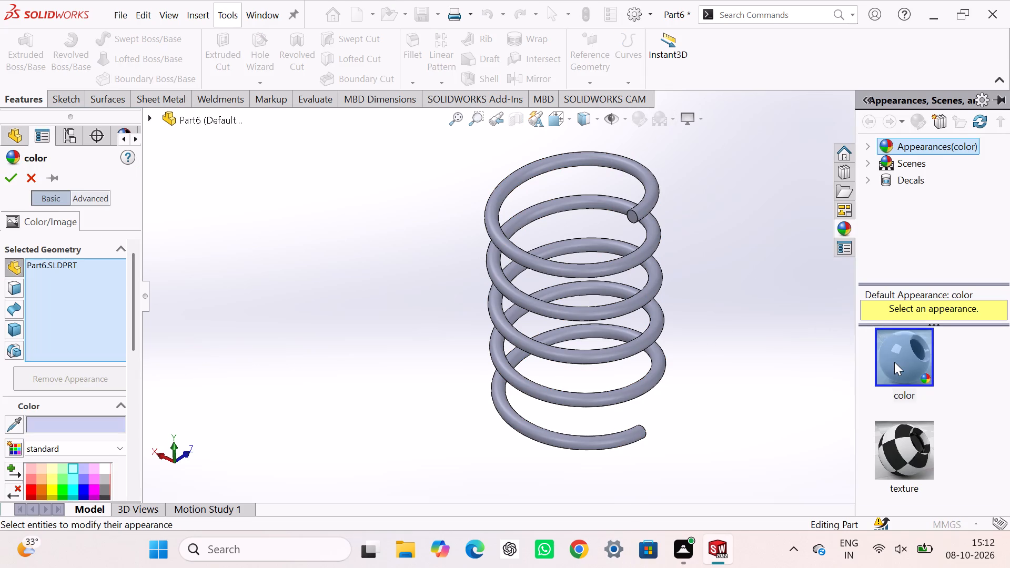
click(50, 474)
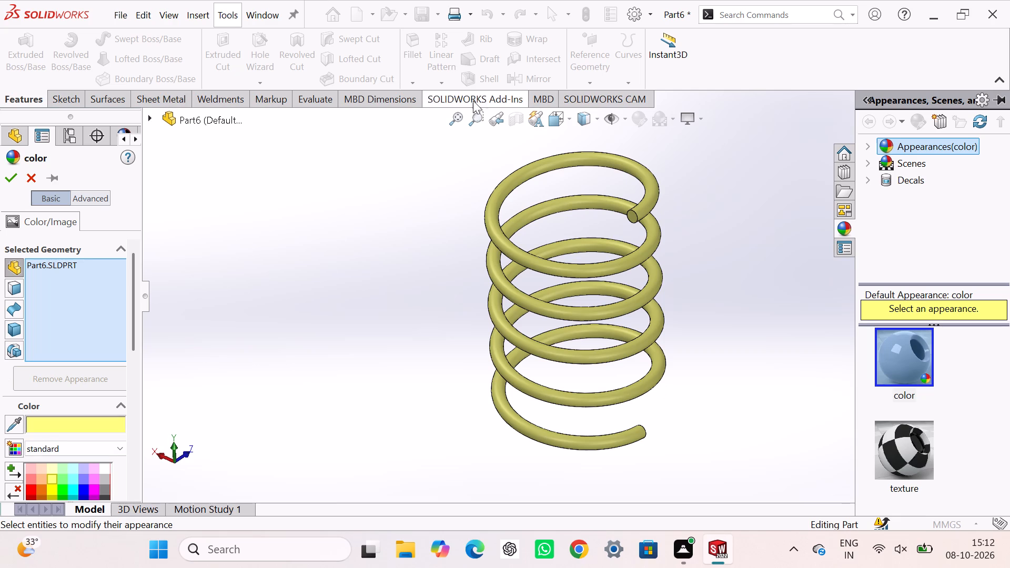
click(5, 181)
drag(154, 222, 190, 251)
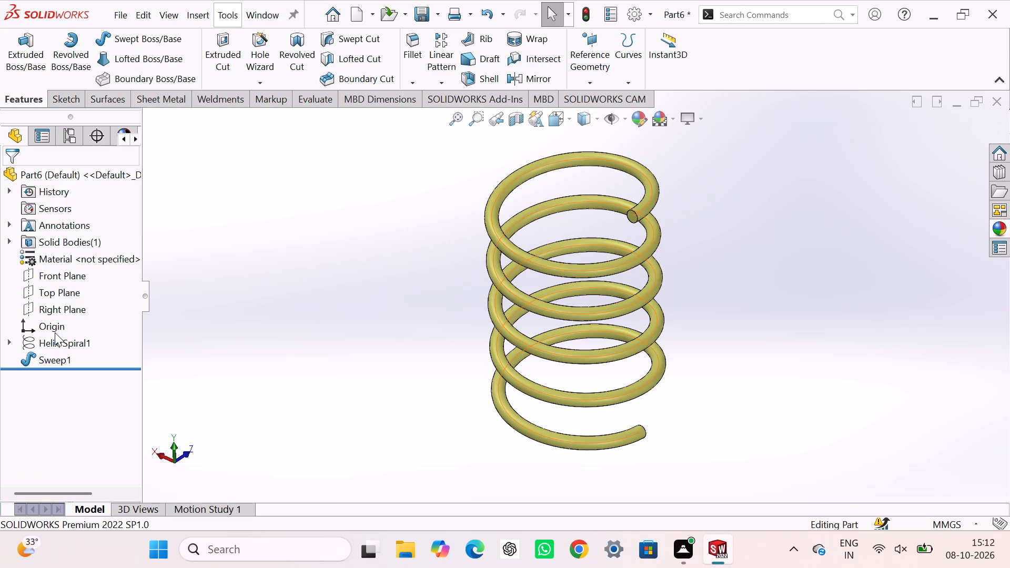
Sketch a vertical centerline on the Front Plane from the origin to above the spring's upper end, and exit the sketch.
click(62, 279)
click(69, 265)
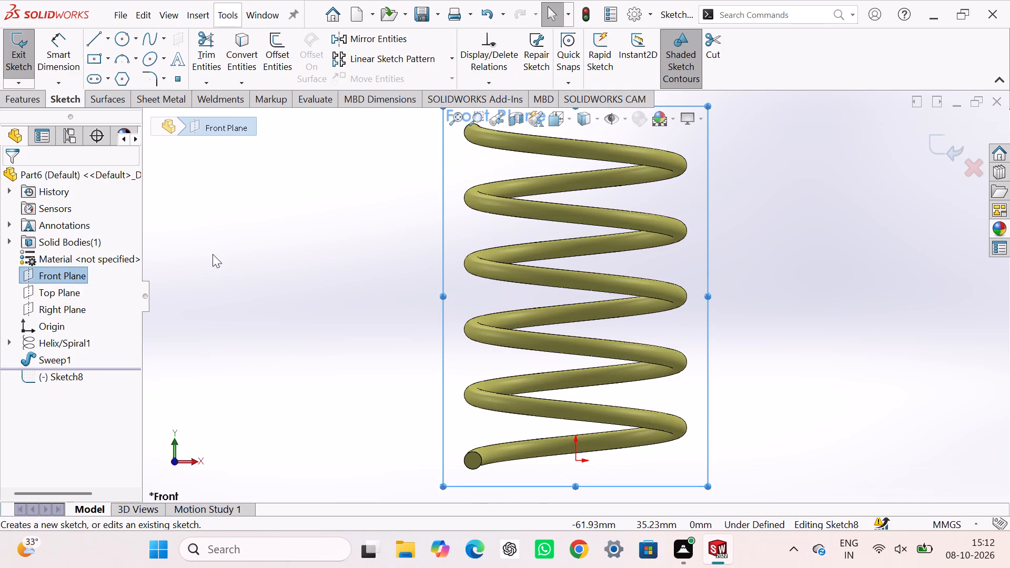
click(213, 254)
scroll(441, 306, up, 3)
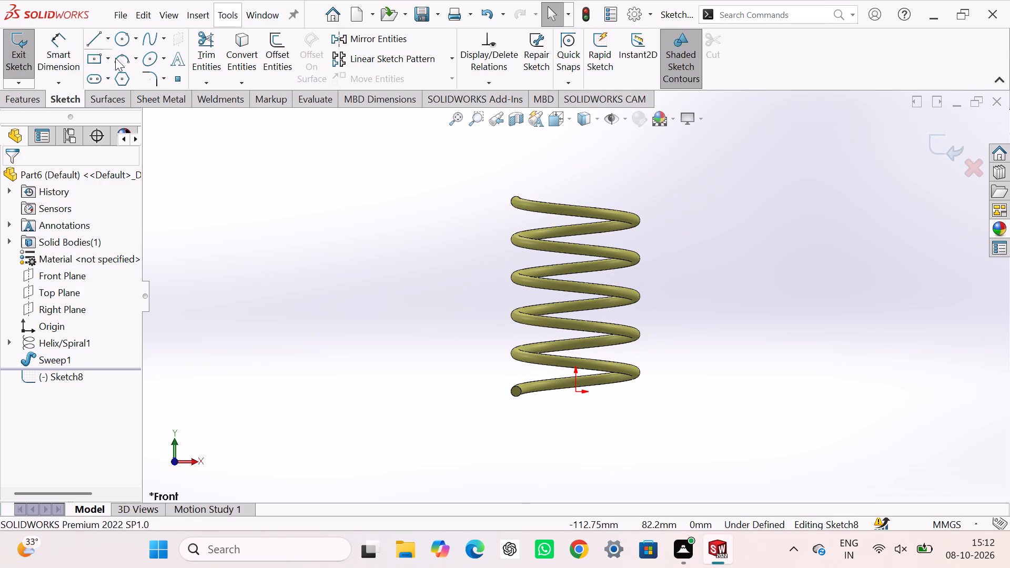
click(106, 43)
click(107, 79)
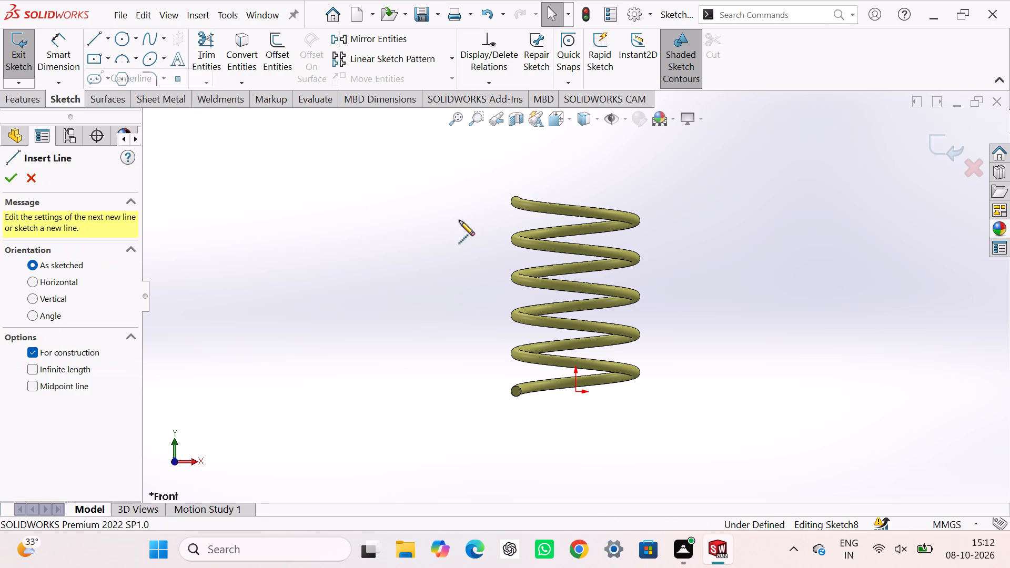
click(574, 393)
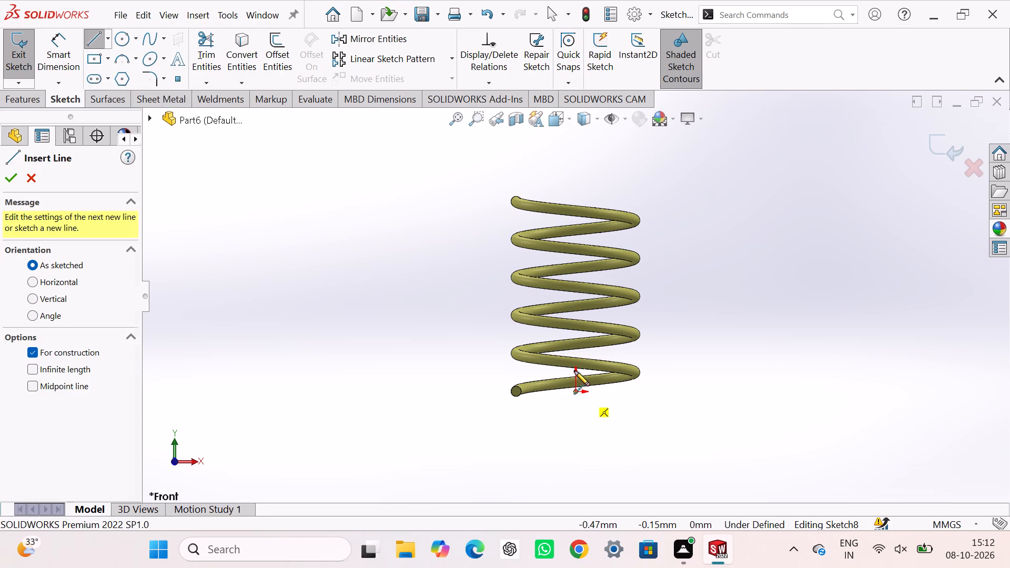
click(578, 151)
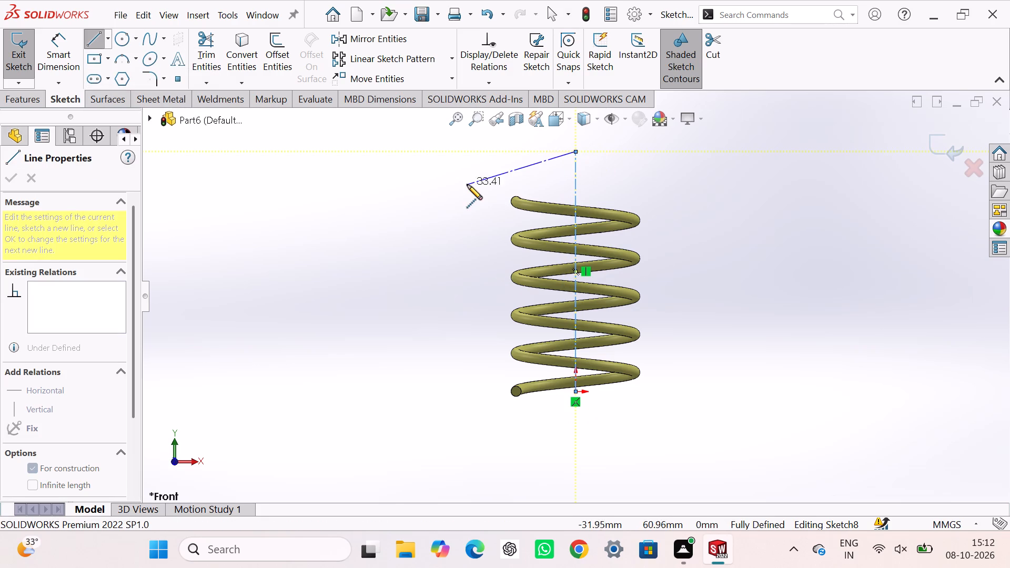
right_click(459, 184)
click(488, 190)
click(401, 208)
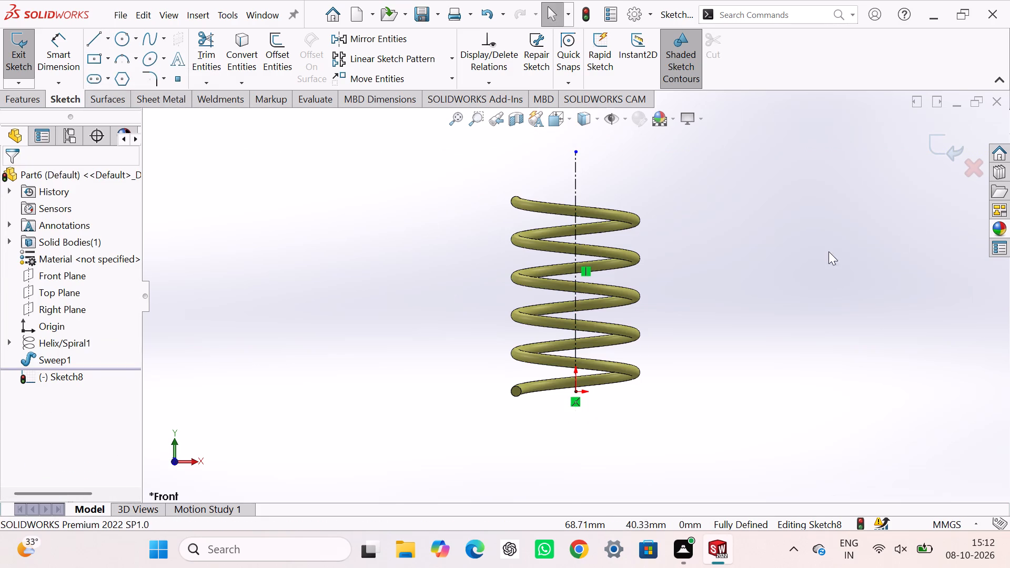
click(933, 149)
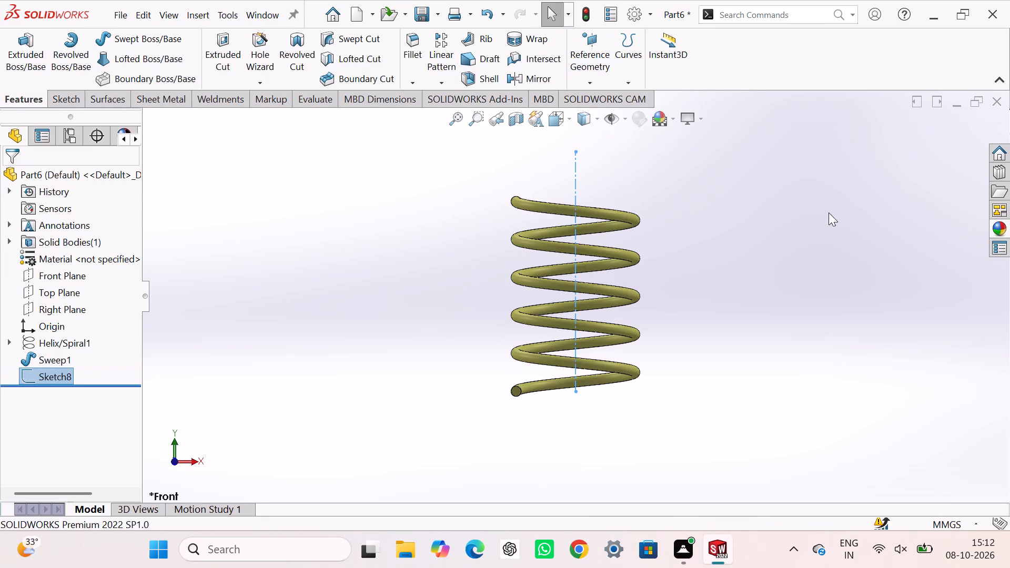
Save the part, shown in isometric view, as spring in the Solidworks folder.
key(ctrl+7)
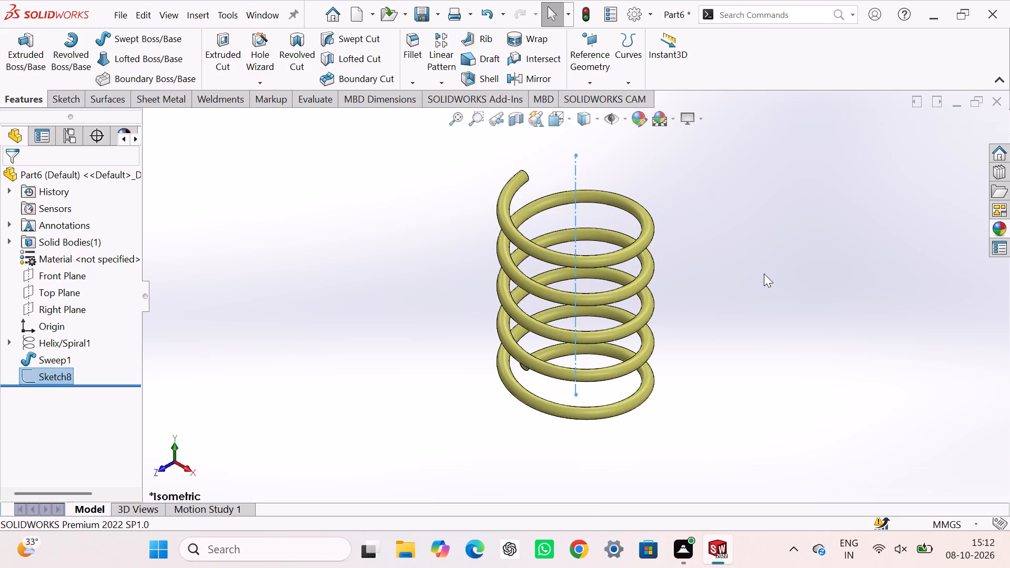
click(824, 266)
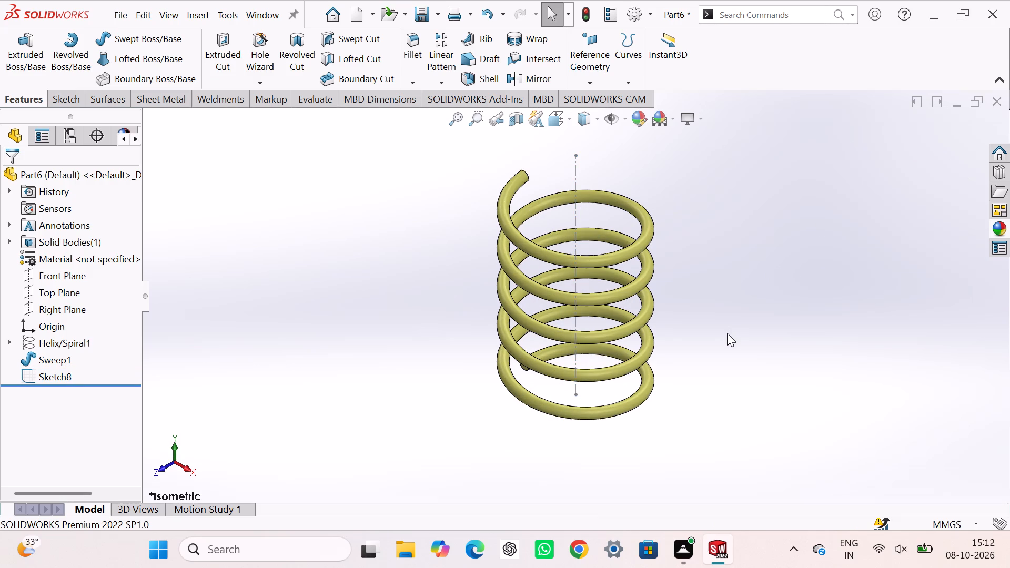
key(ctrl+s)
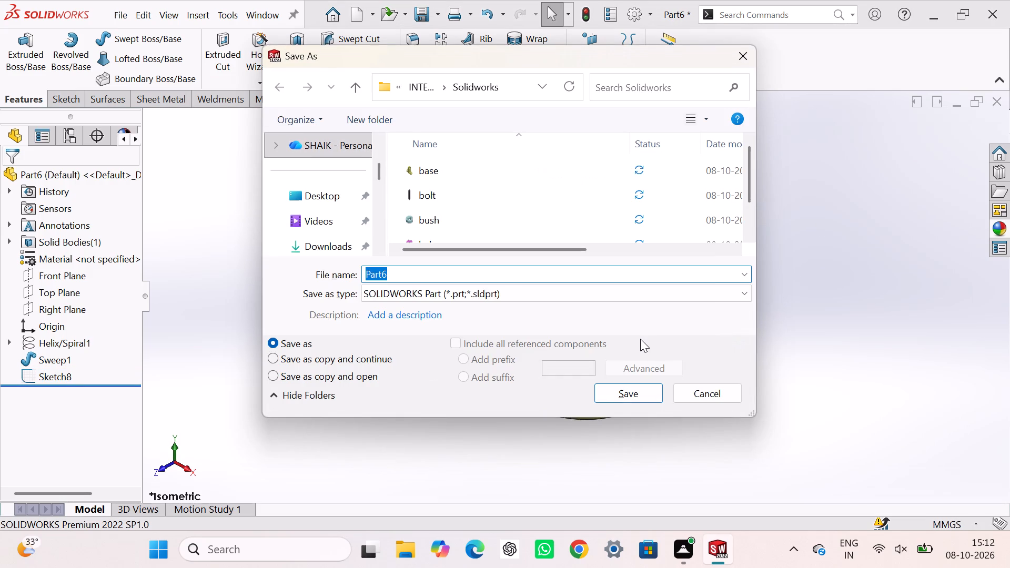
text(sp)
text(ring)
key(Return)
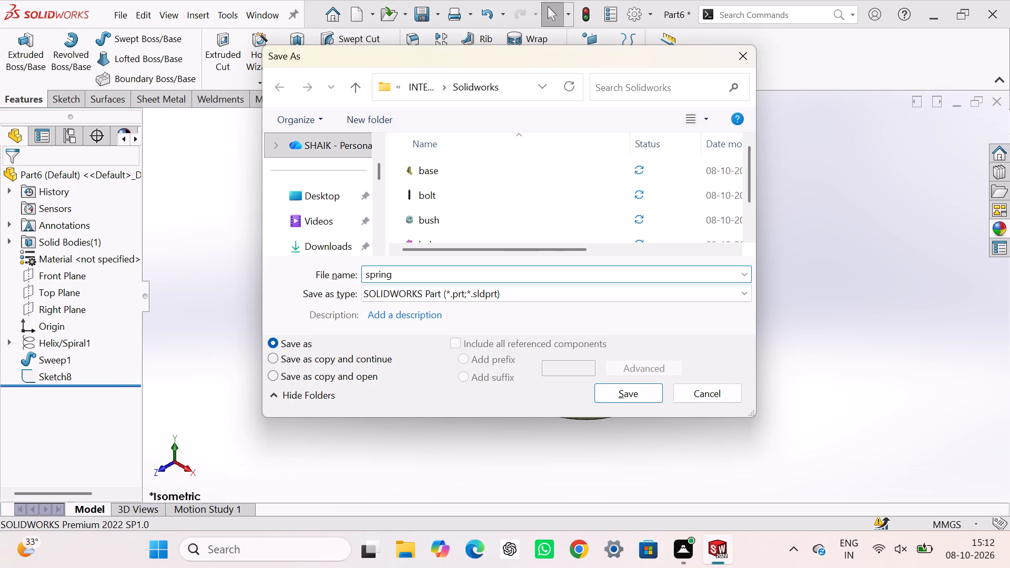
click(816, 287)
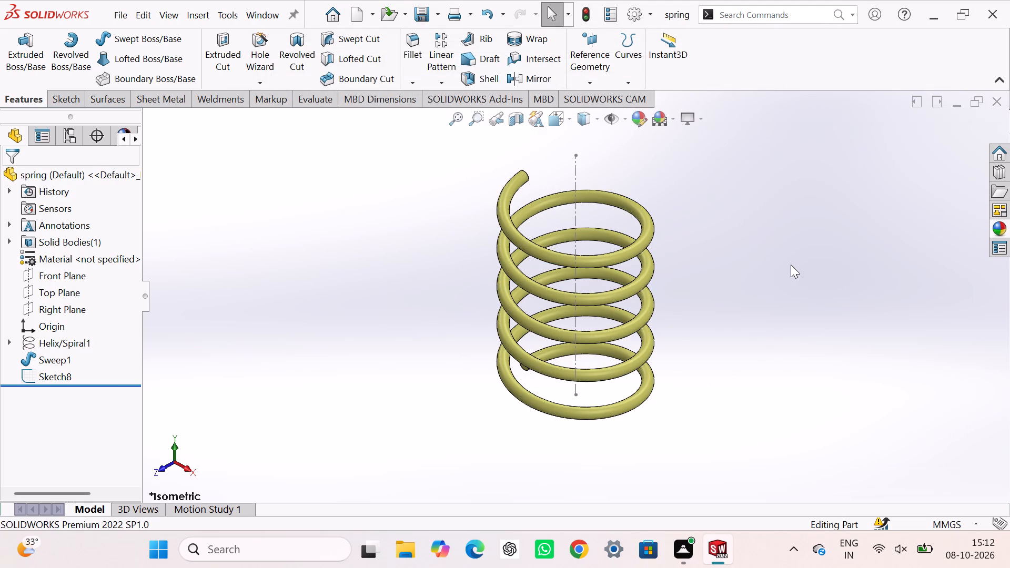
Create a new part document.
key(ctrl+n)
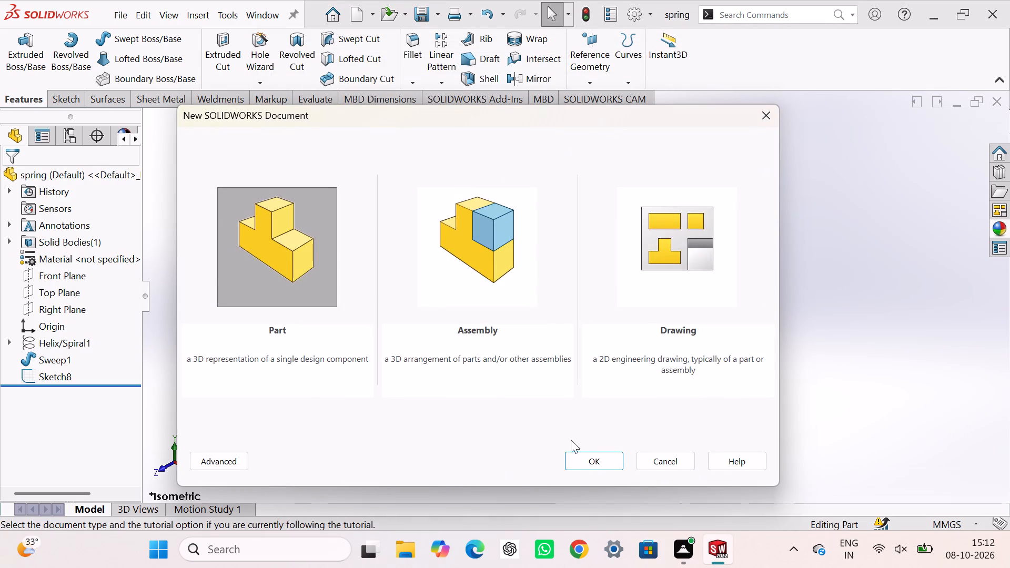
click(591, 454)
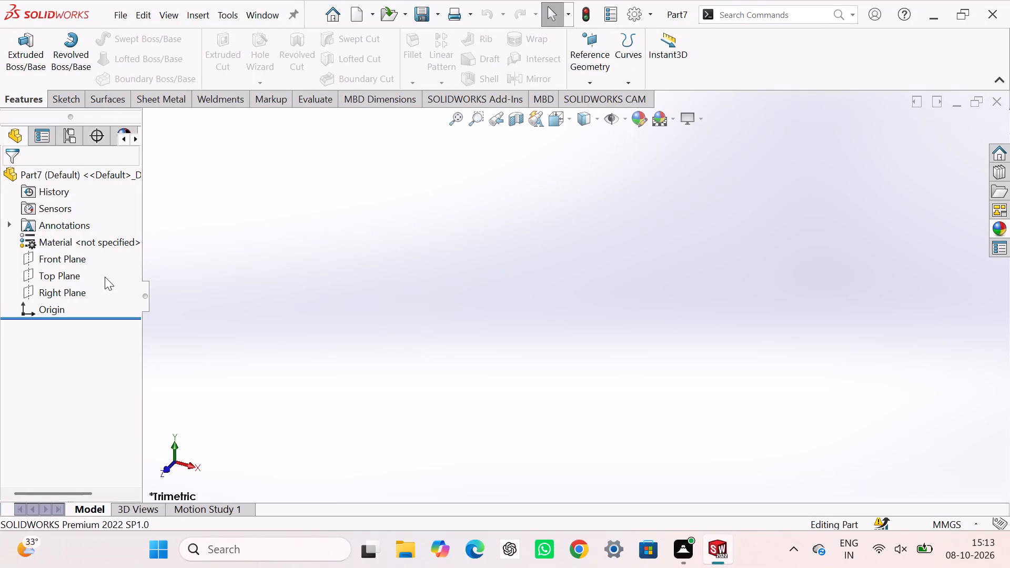
On the Front Plane, sketch connected lines from the origin: about 122 mm horizontal, 11 mm up, 27 mm slanting back, and 6.5 mm horizontal.
click(84, 257)
click(93, 231)
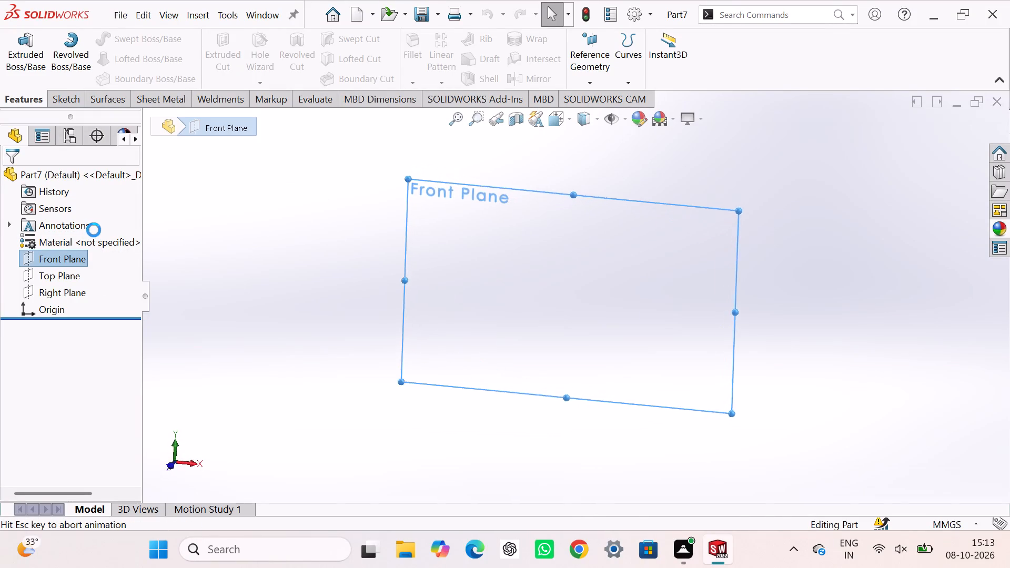
click(213, 267)
click(94, 36)
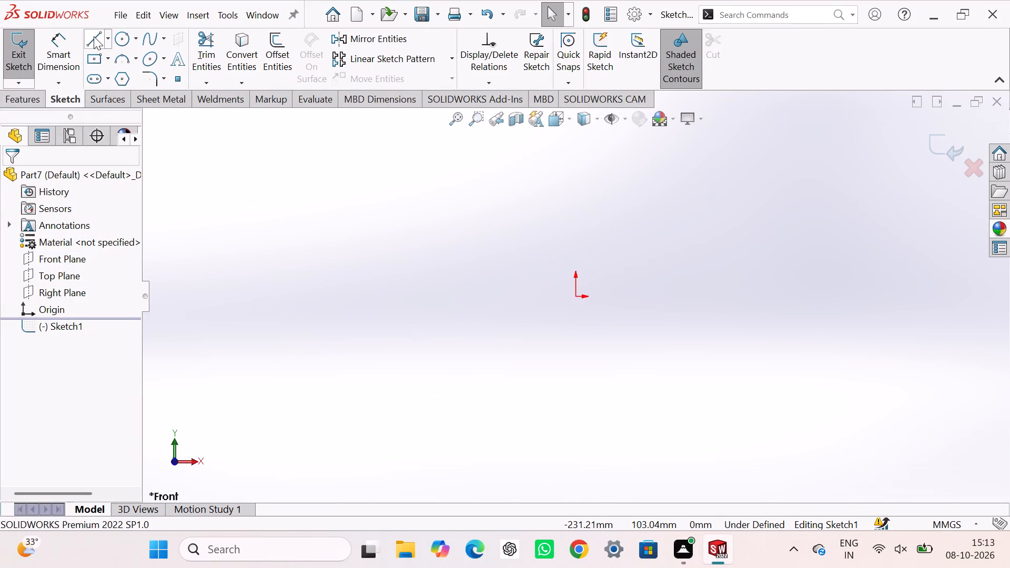
click(578, 296)
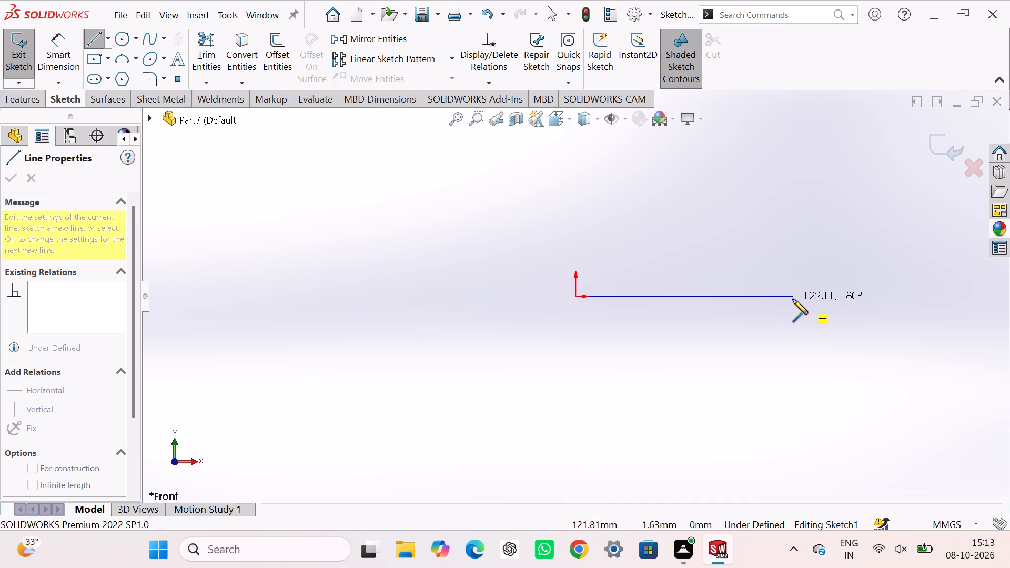
click(793, 299)
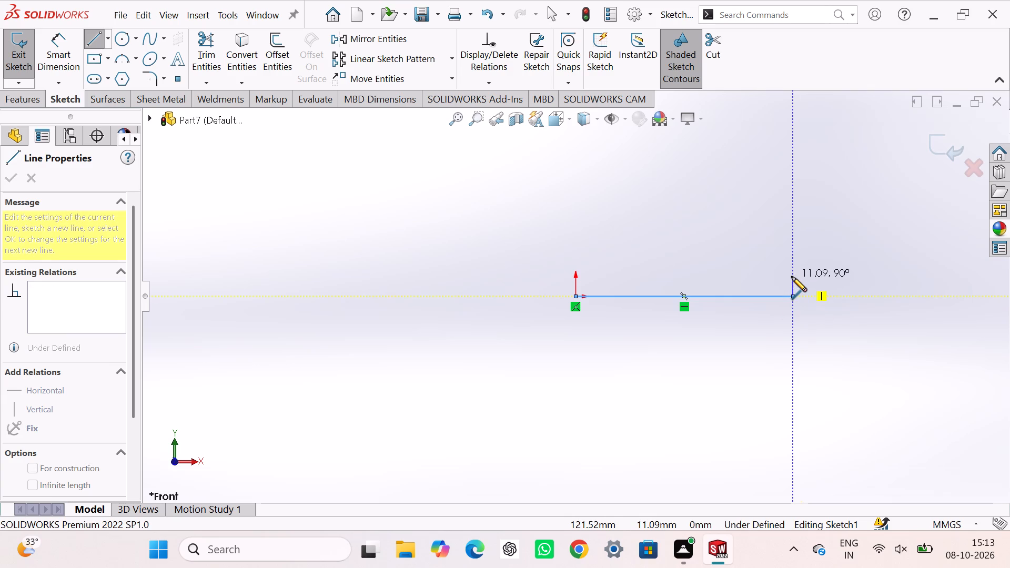
click(792, 277)
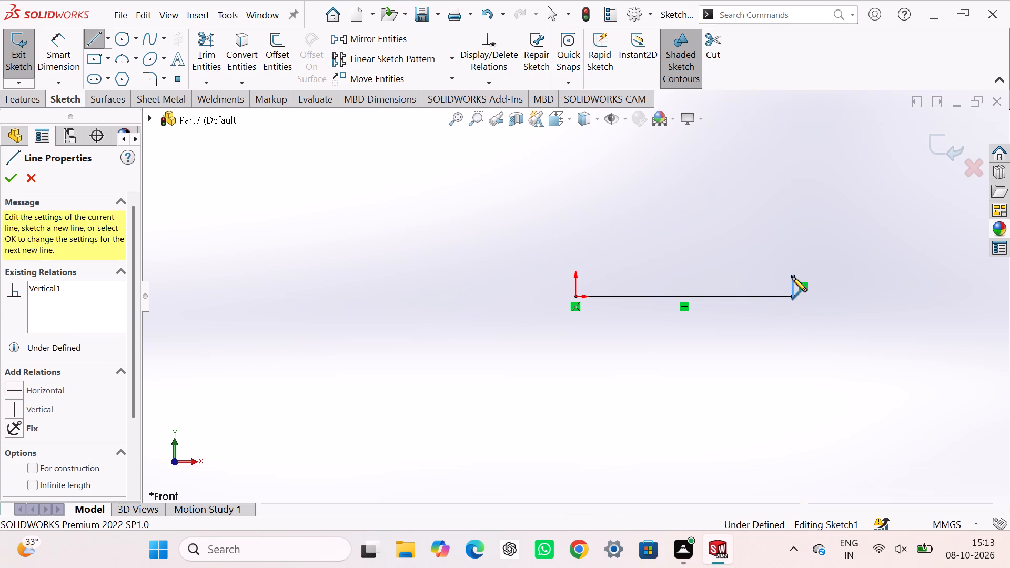
click(752, 251)
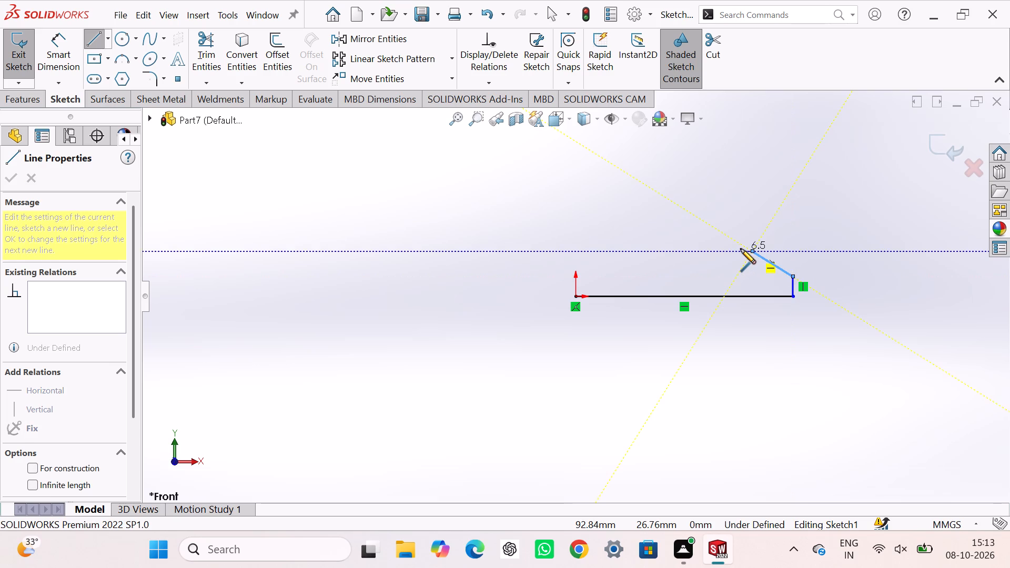
click(741, 249)
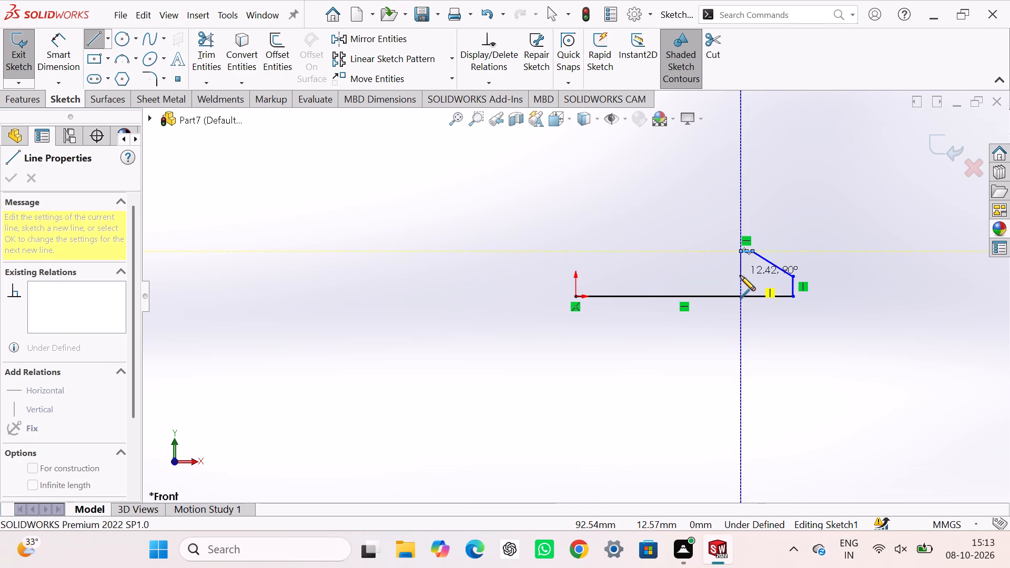
Close the profile with a vertical drop of about 8 mm, a horizontal line about 93 mm long, and a vertical line to the origin.
scroll(743, 268, down, 2)
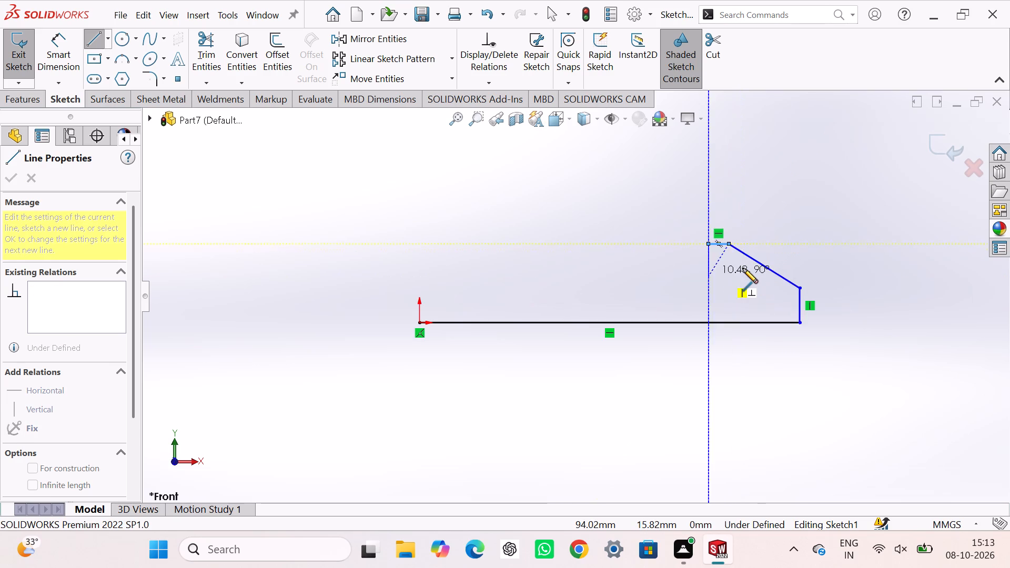
scroll(743, 268, down, 4)
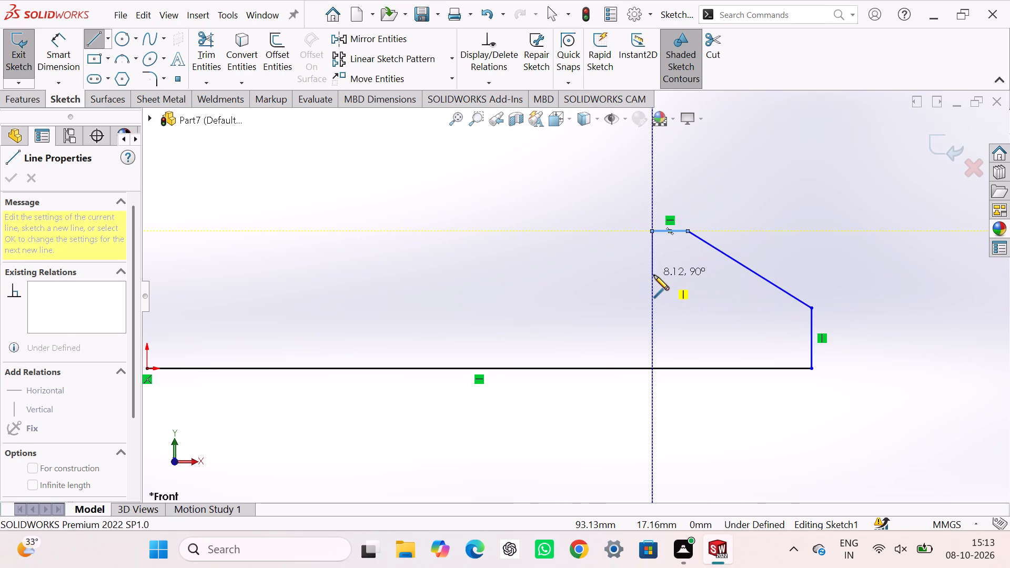
click(654, 275)
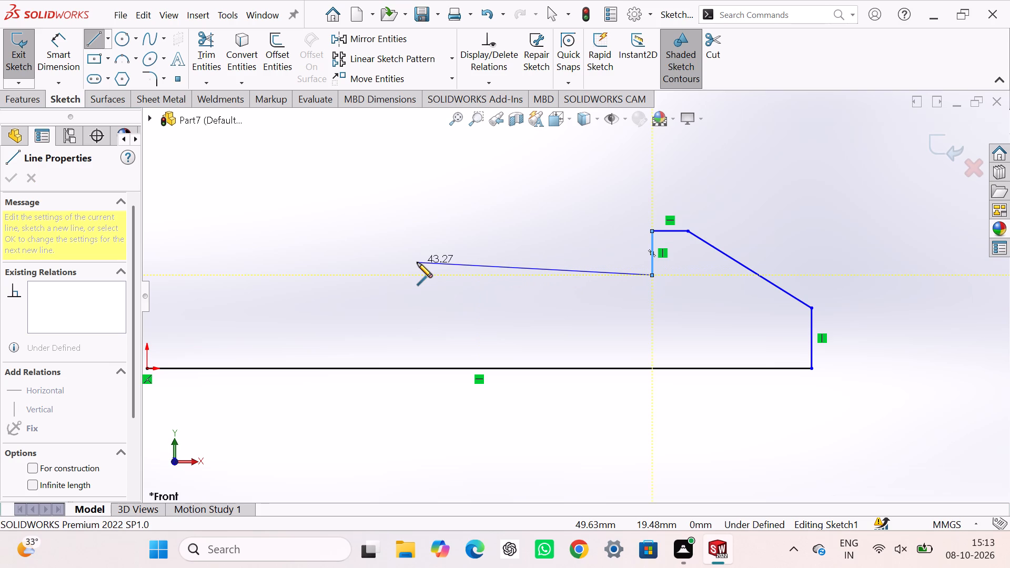
scroll(417, 262, down, 4)
scroll(417, 262, up, 9)
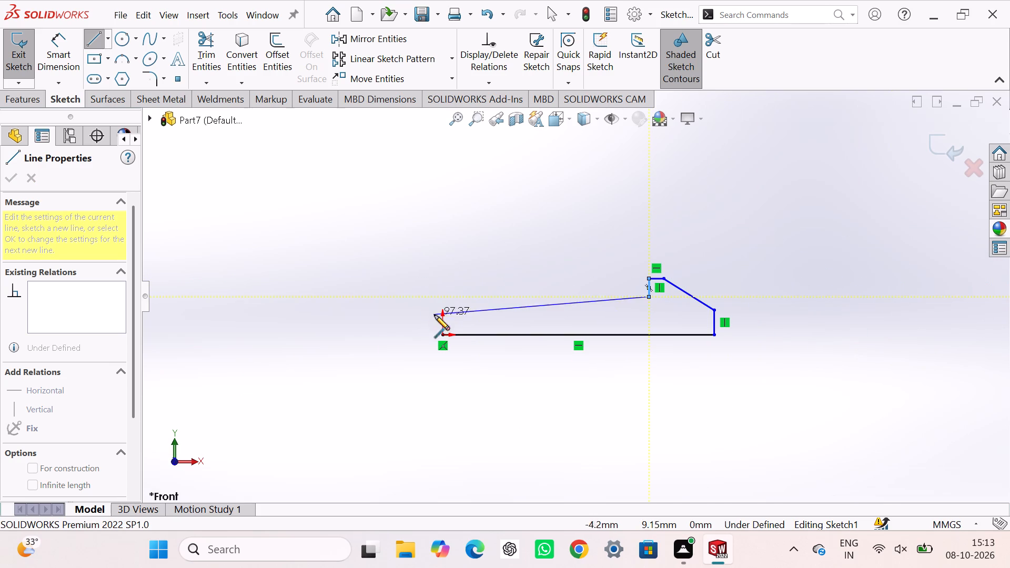
click(442, 297)
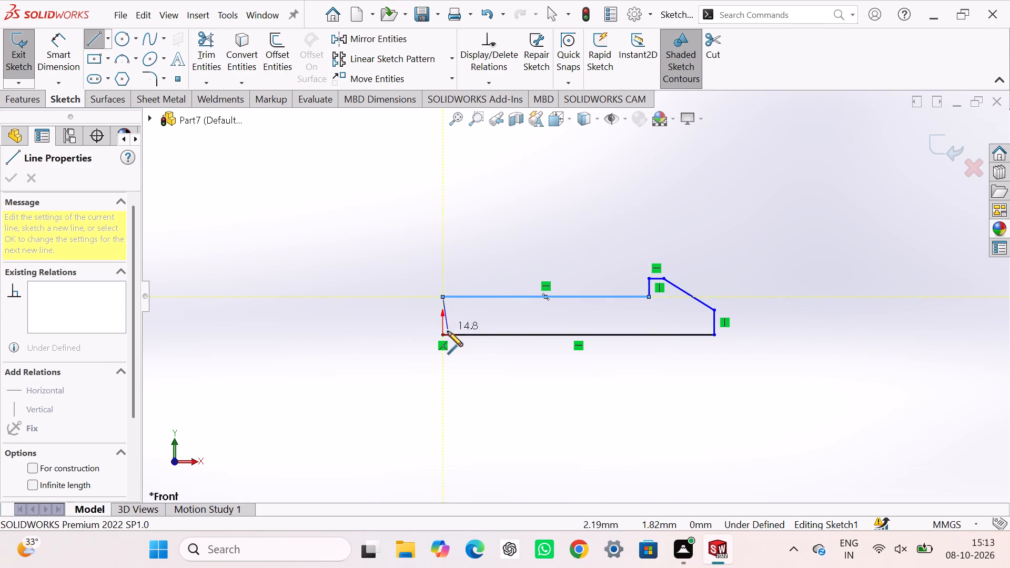
click(442, 334)
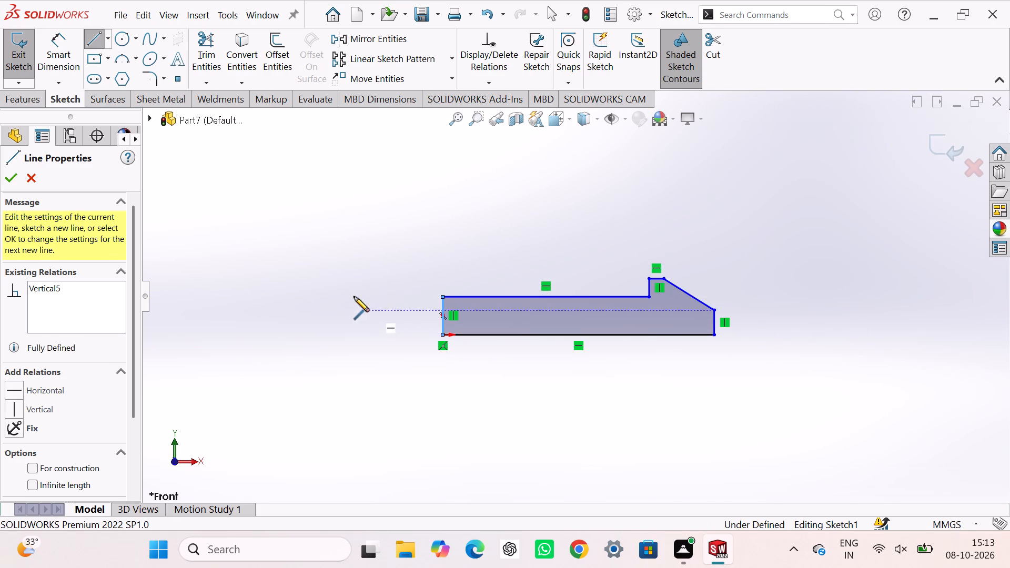
right_click(346, 272)
click(376, 284)
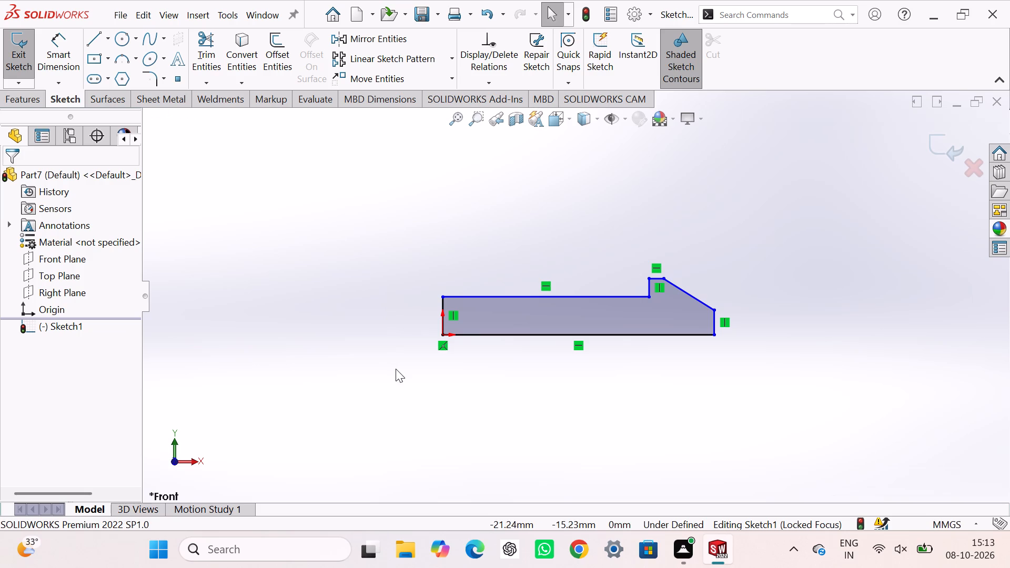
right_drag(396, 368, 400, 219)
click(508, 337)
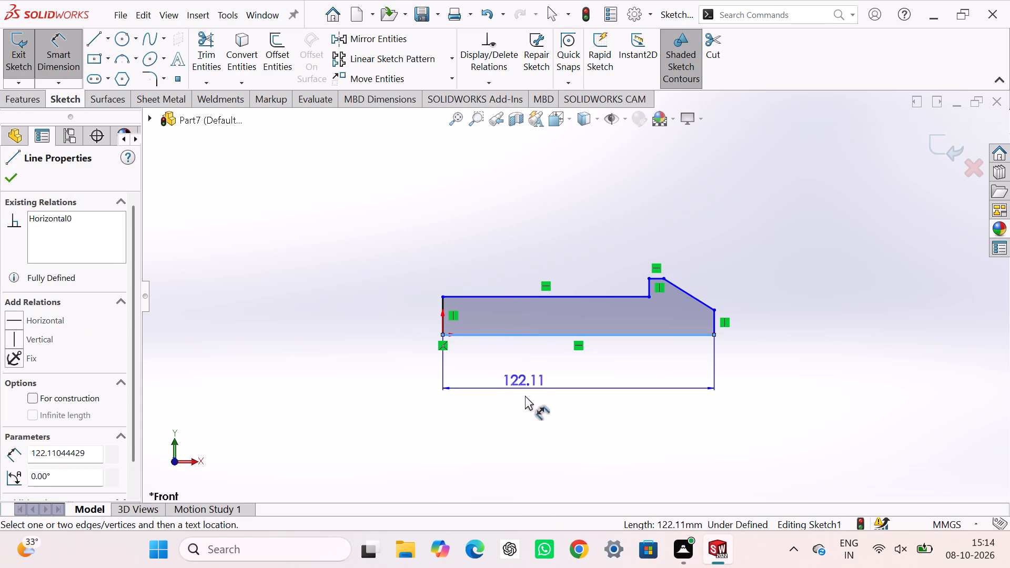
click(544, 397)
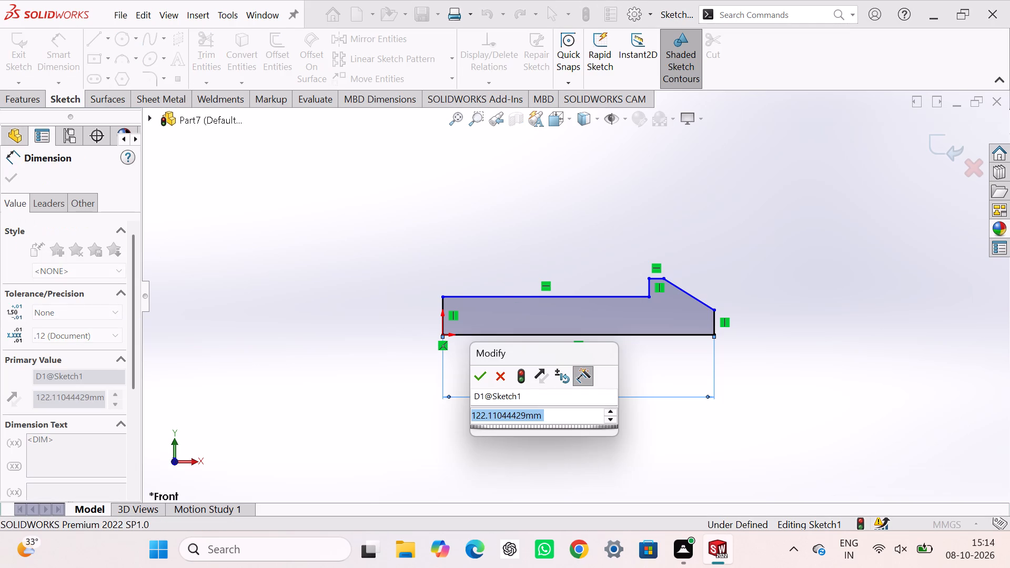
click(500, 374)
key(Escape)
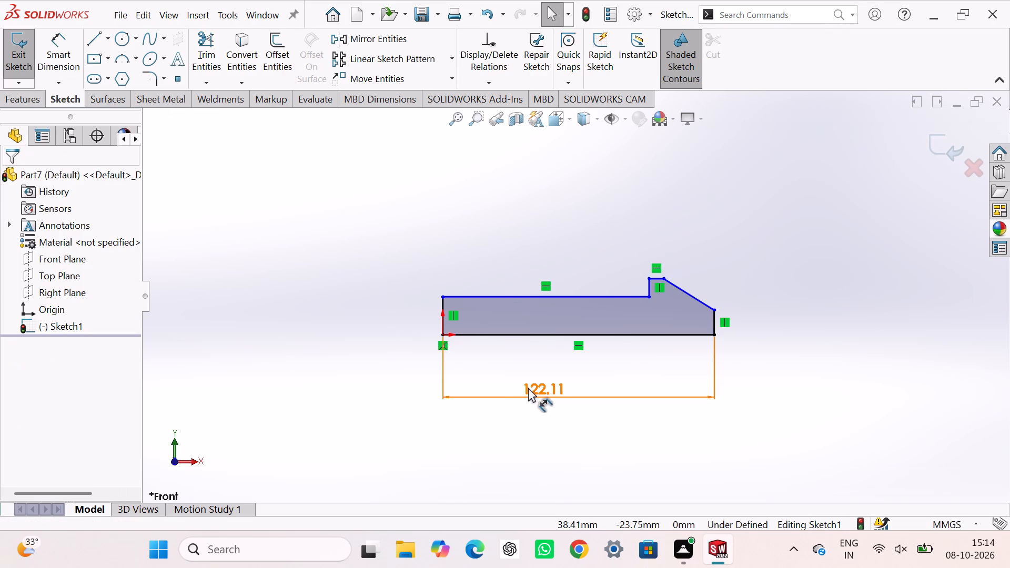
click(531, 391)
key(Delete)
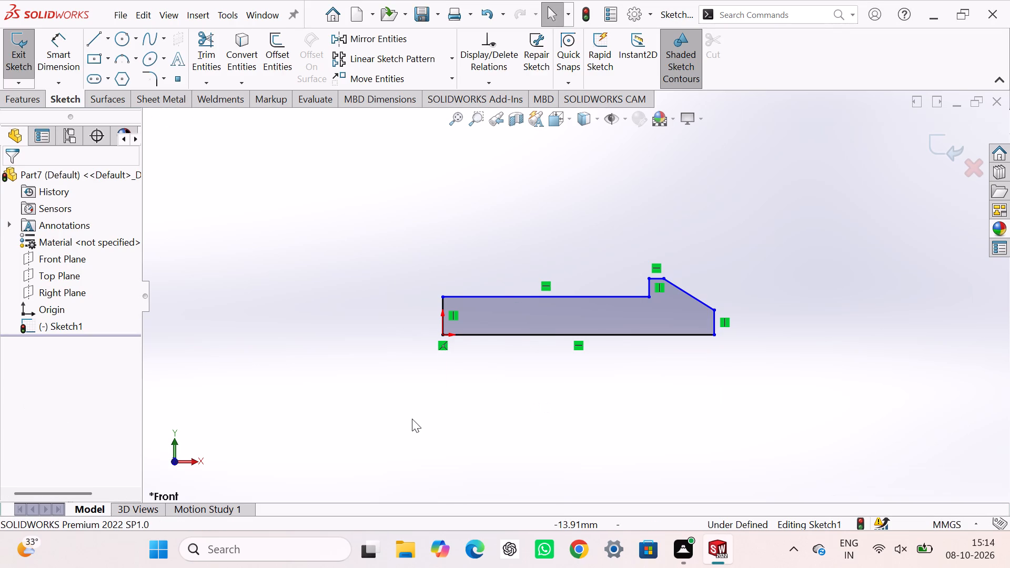
Dimension the long upper horizontal line of the profile to 100 mm.
right_drag(411, 416, 371, 169)
drag(501, 295, 500, 289)
click(498, 231)
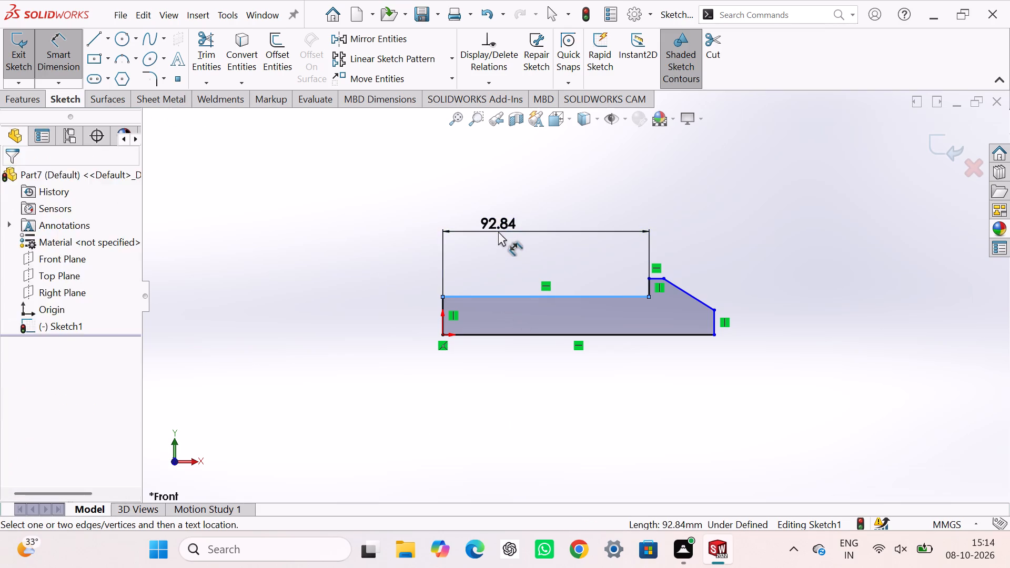
key(1)
text(00)
key(Return)
Dimension the short horizontal line at the top of the step to 2 mm.
scroll(648, 259, down, 3)
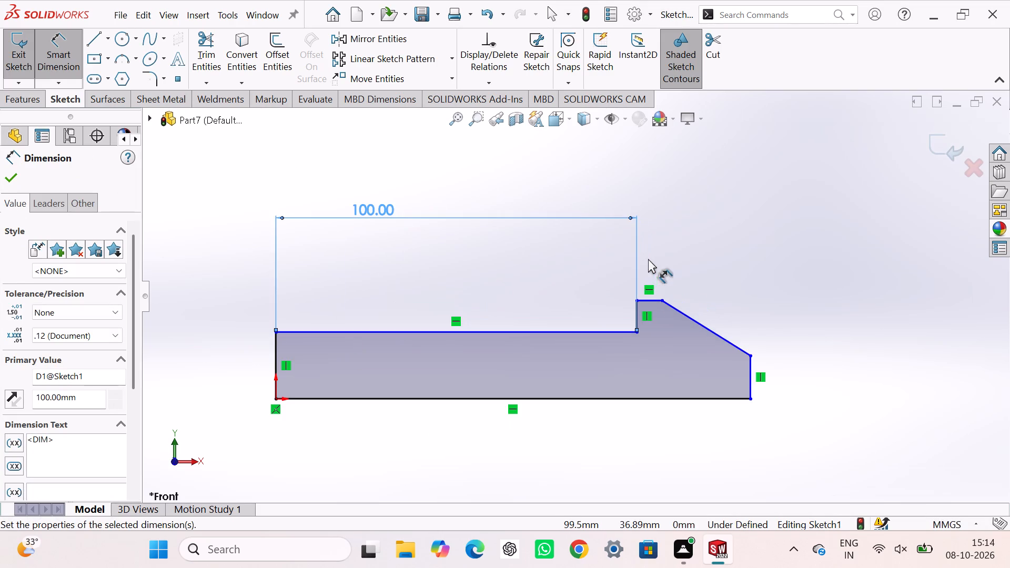
scroll(650, 272, down, 3)
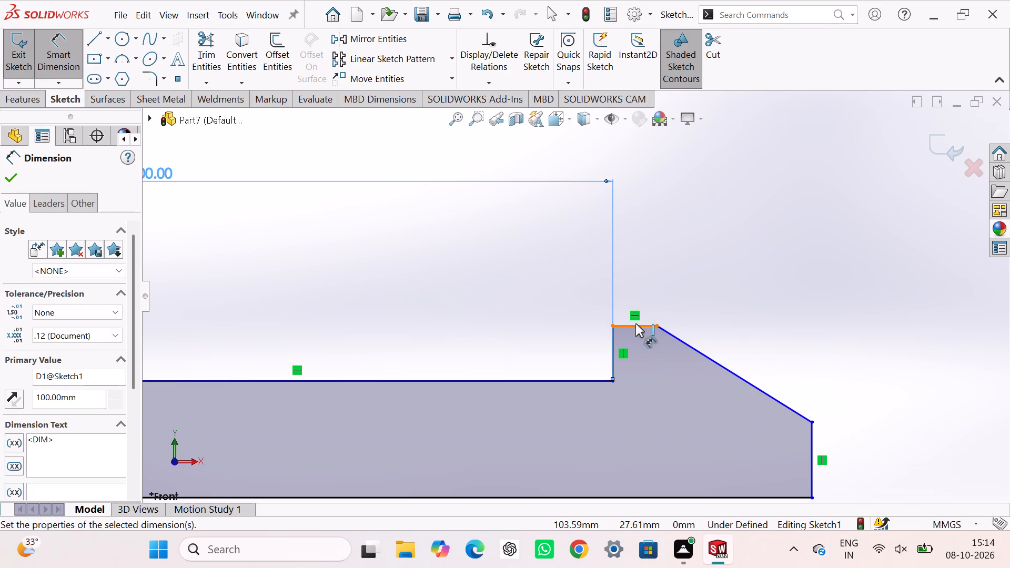
click(650, 325)
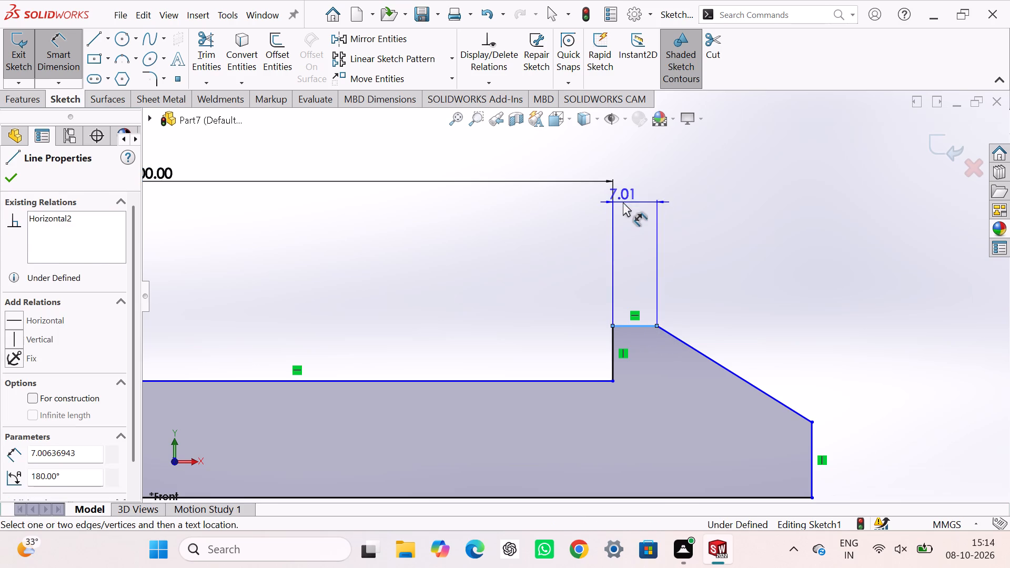
click(623, 202)
key(2)
key(Return)
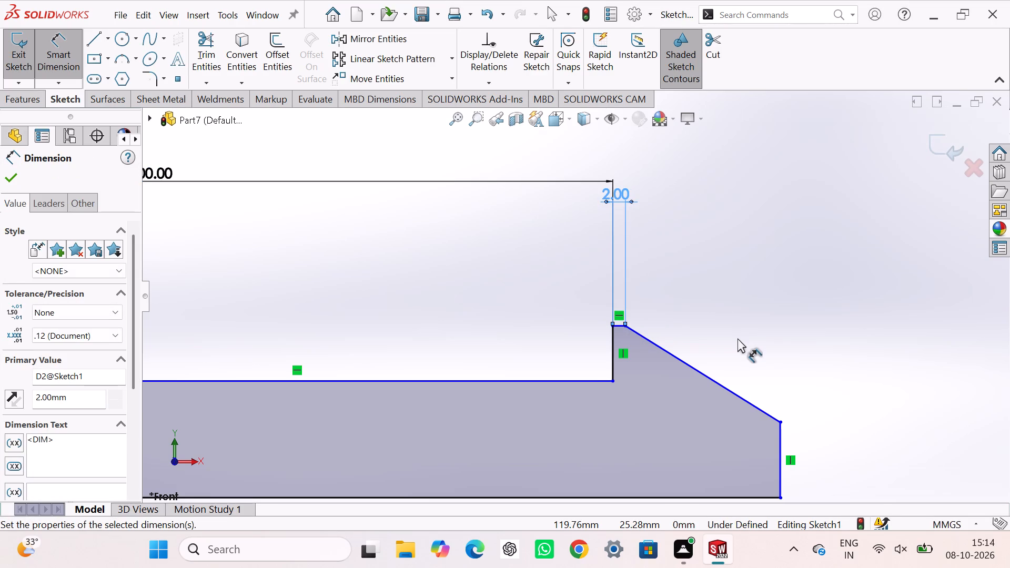
Dimension the short vertical line below the slanted edge, at the tapered end, to 6 mm.
scroll(686, 396, down, 2)
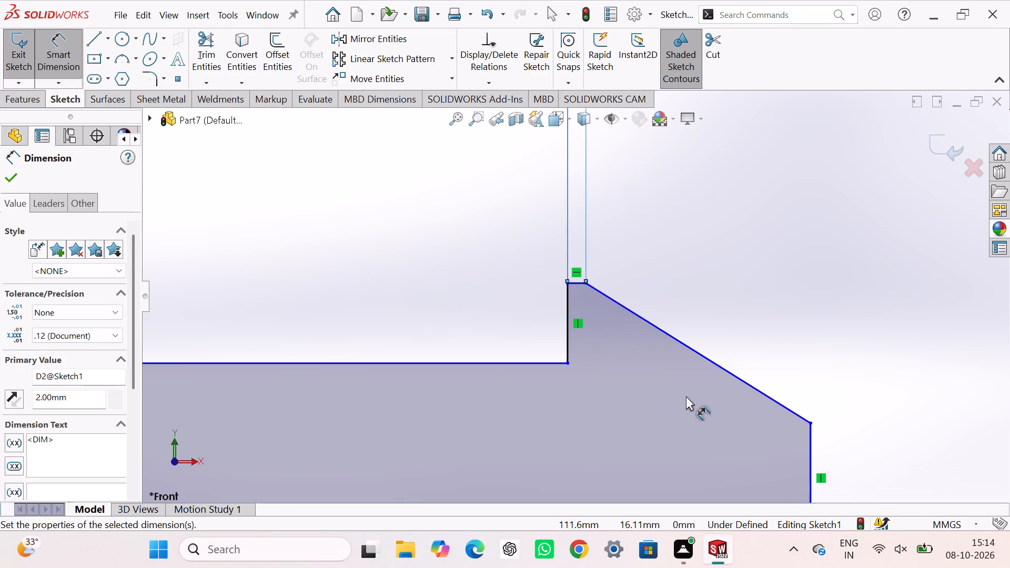
scroll(686, 396, up, 7)
scroll(533, 388, down, 2)
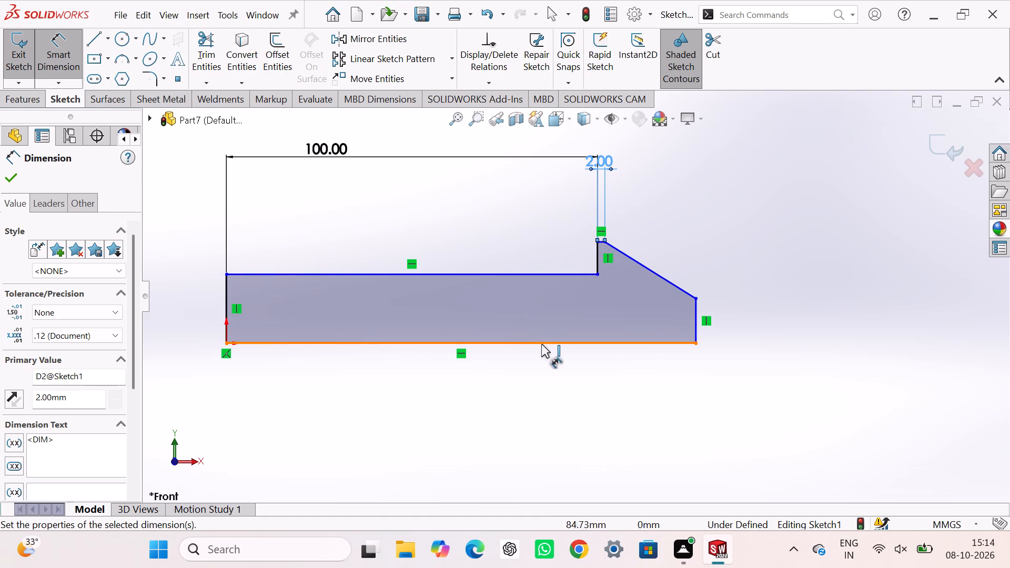
click(696, 322)
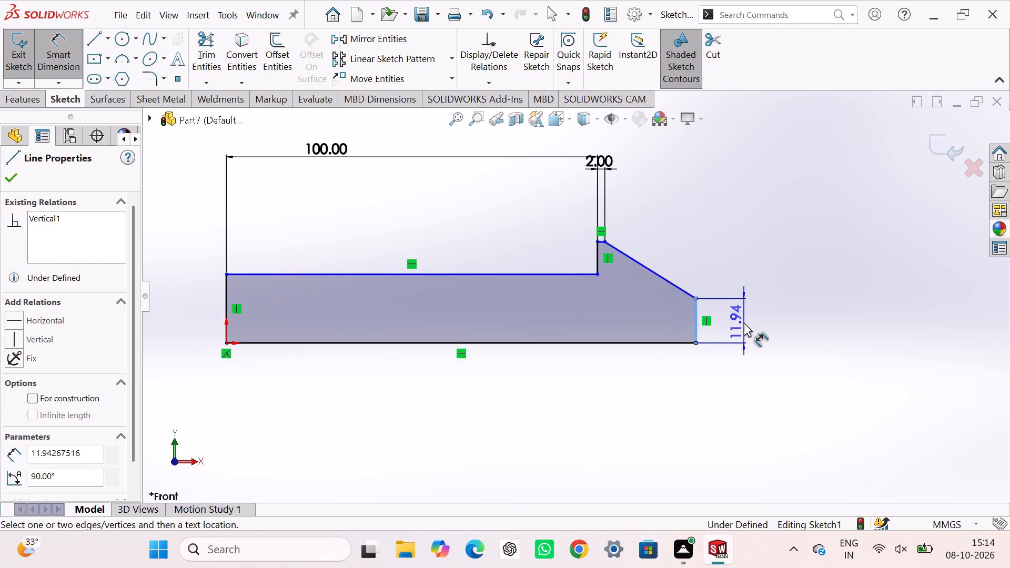
click(745, 322)
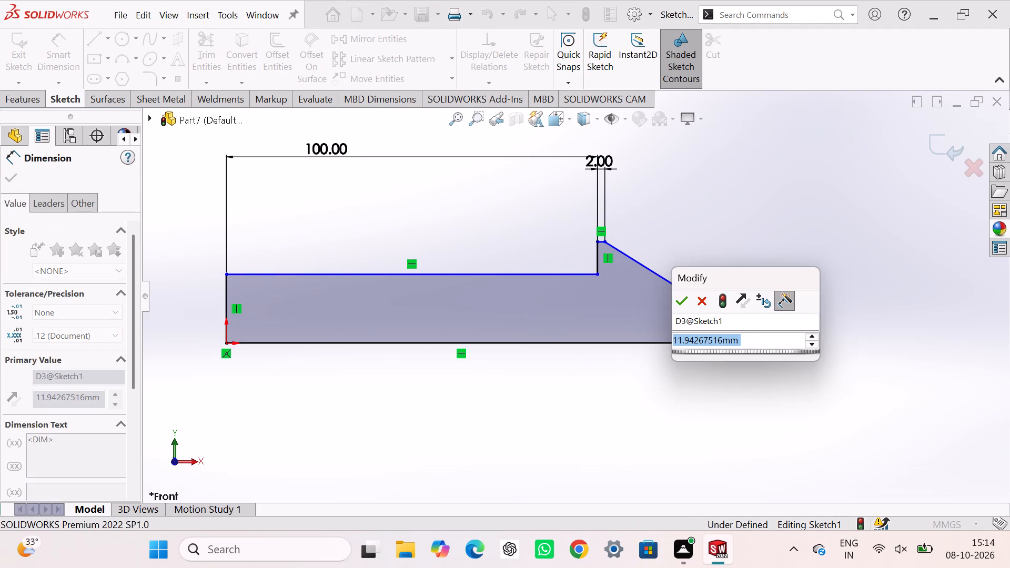
key(6)
key(Return)
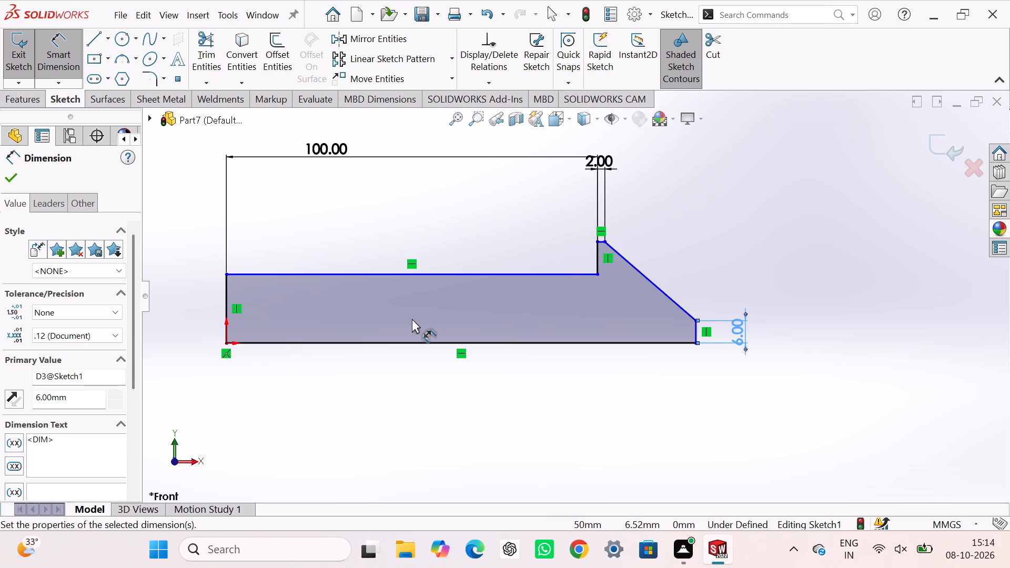
Dimension the vertical line at the origin to 6 mm.
scroll(412, 319, up, 1)
scroll(378, 303, down, 3)
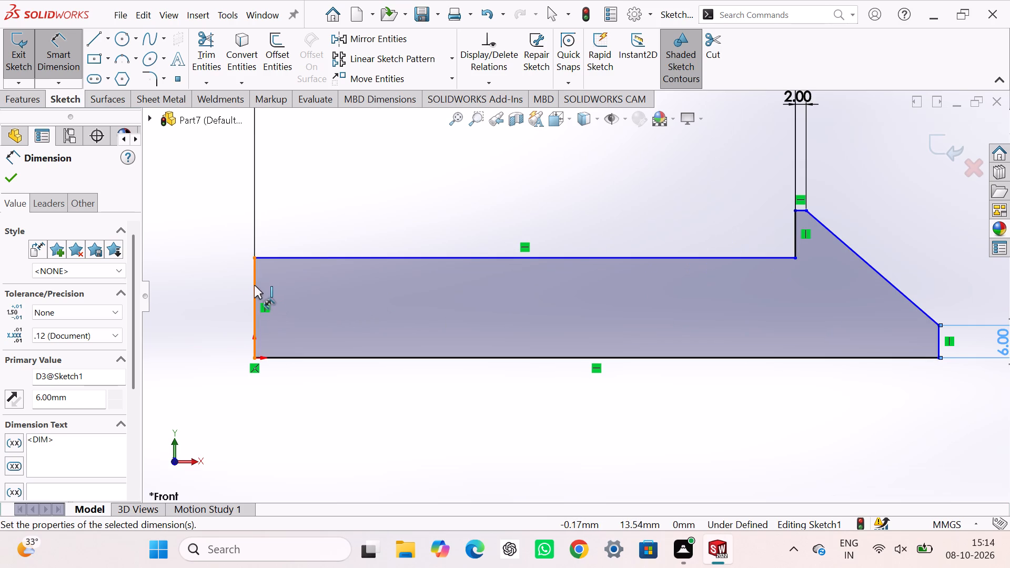
click(254, 285)
click(230, 290)
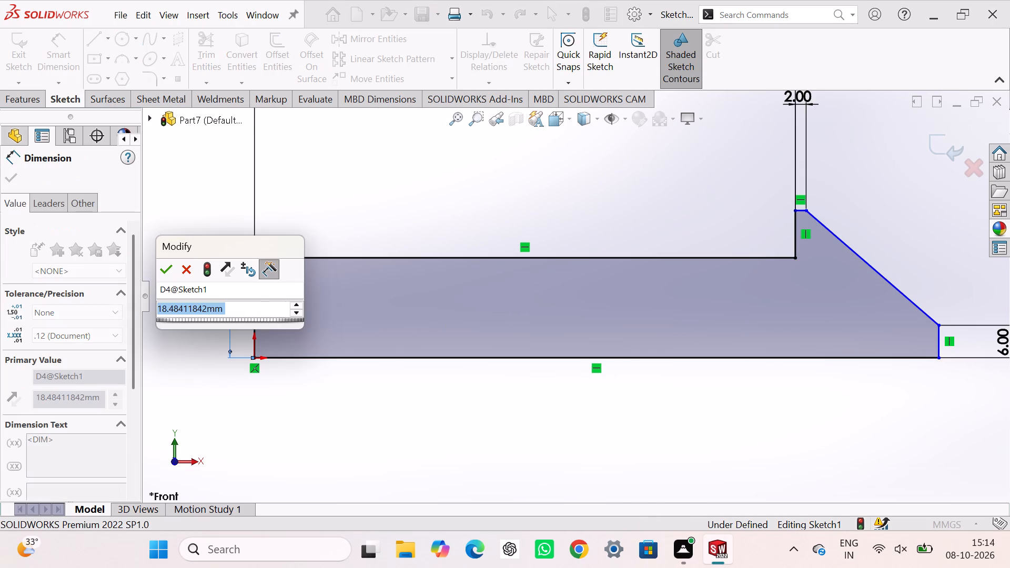
key(6)
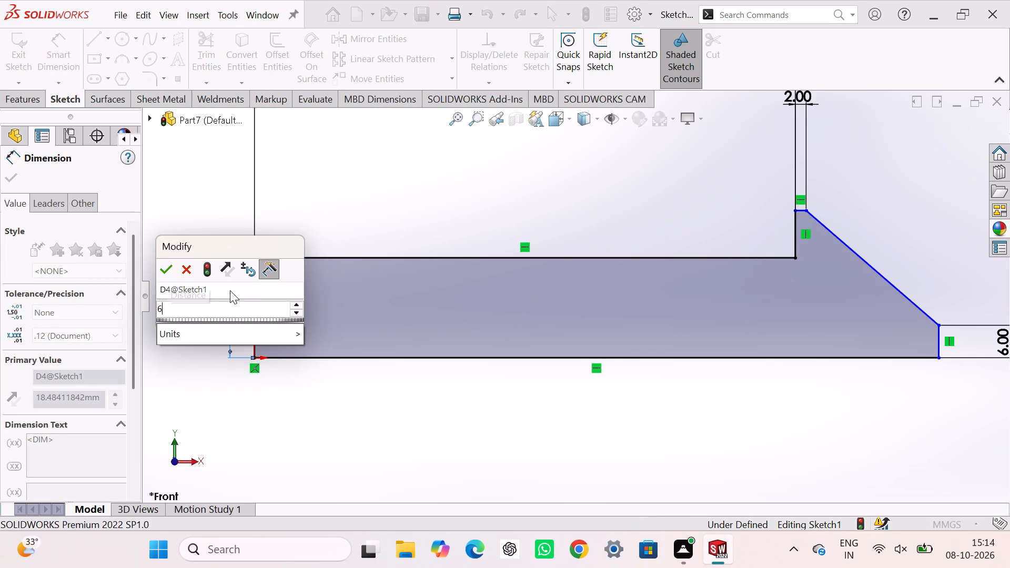
key(Return)
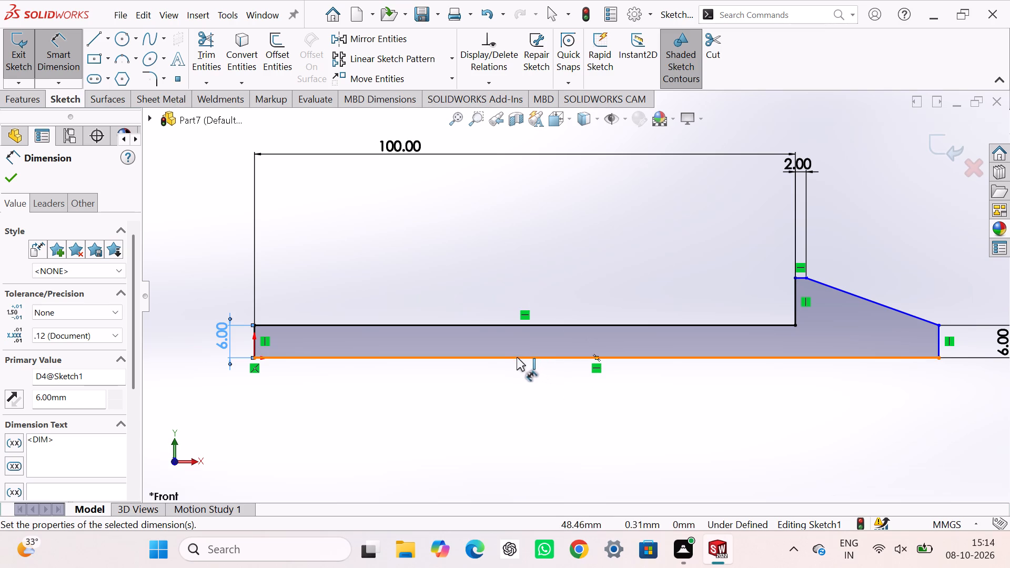
Dimension the profile's bottom line to an overall length of 115 mm.
click(516, 359)
click(558, 408)
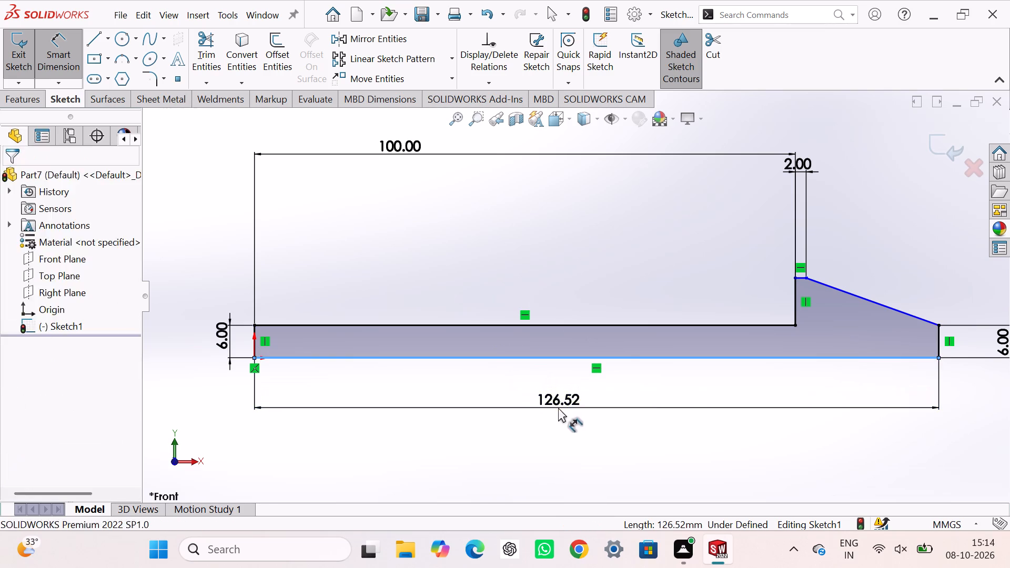
text(11)
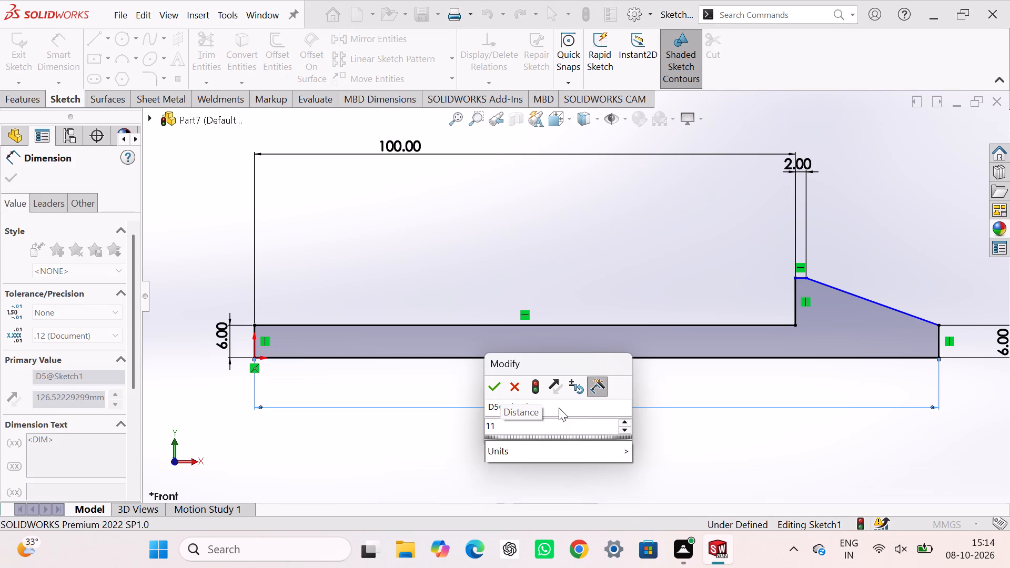
key(5)
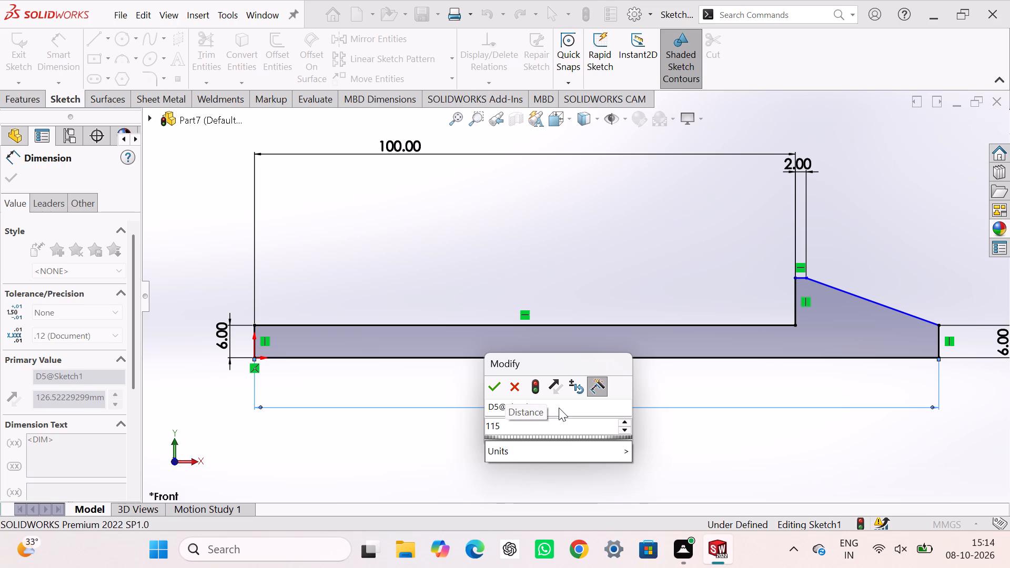
key(Return)
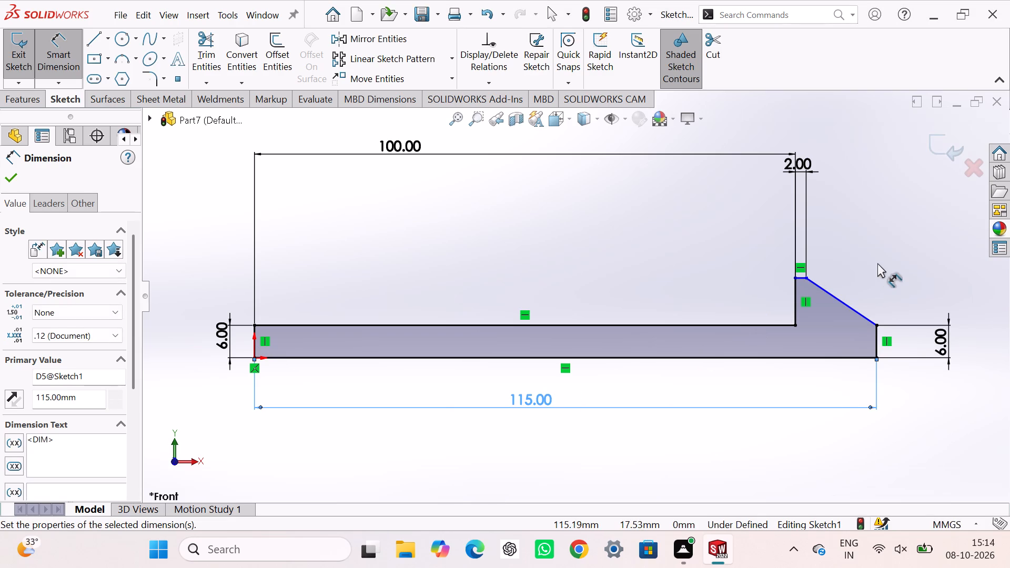
click(877, 263)
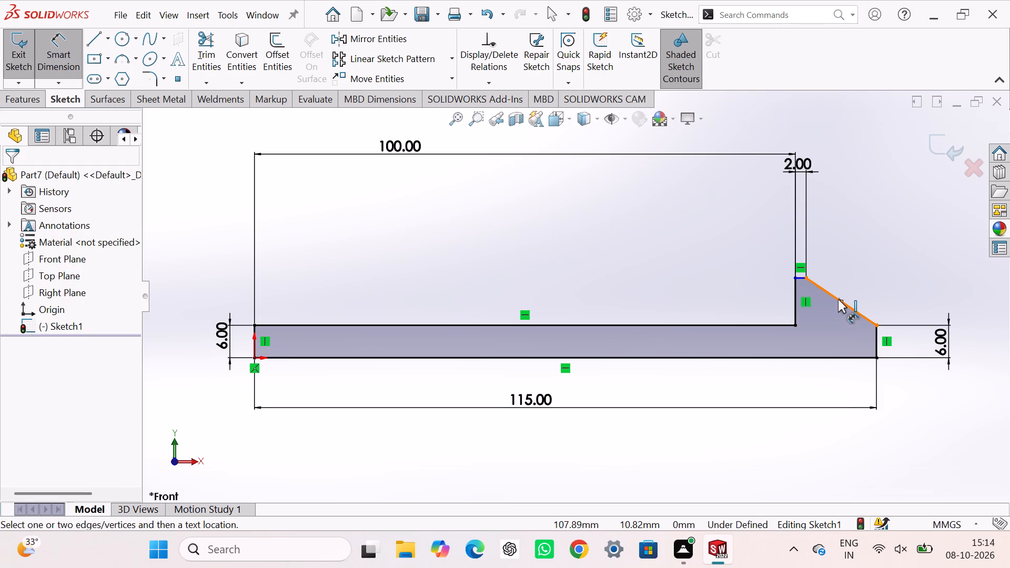
Dimension the angle between the slanted edge and the short vertical line at the tapered end to 45°.
click(865, 318)
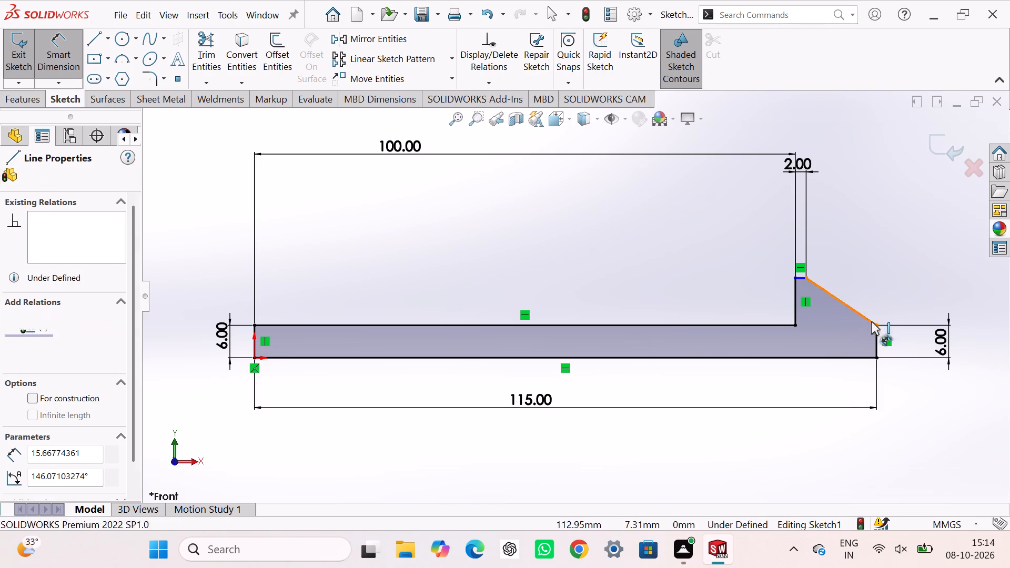
click(874, 339)
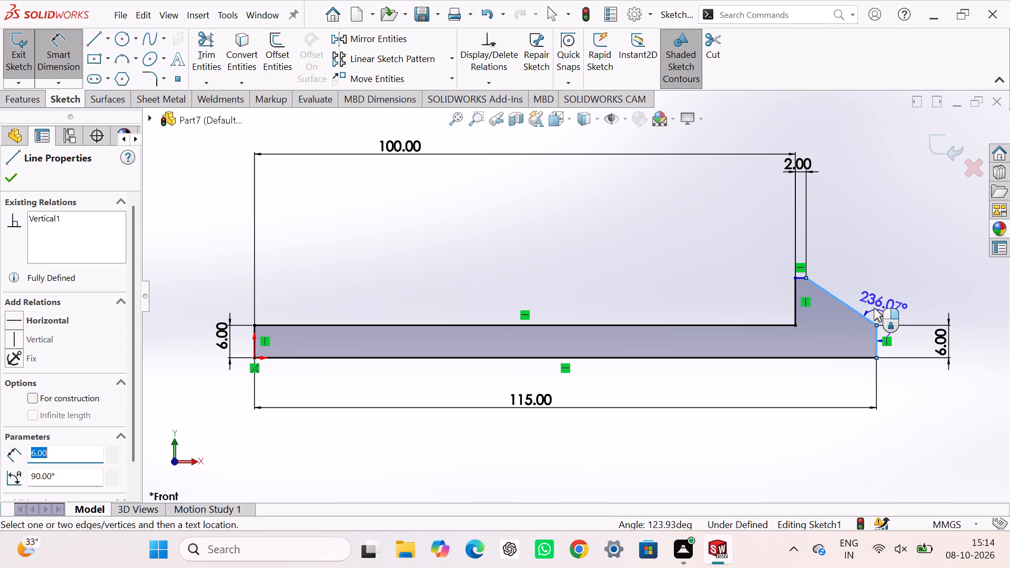
click(868, 305)
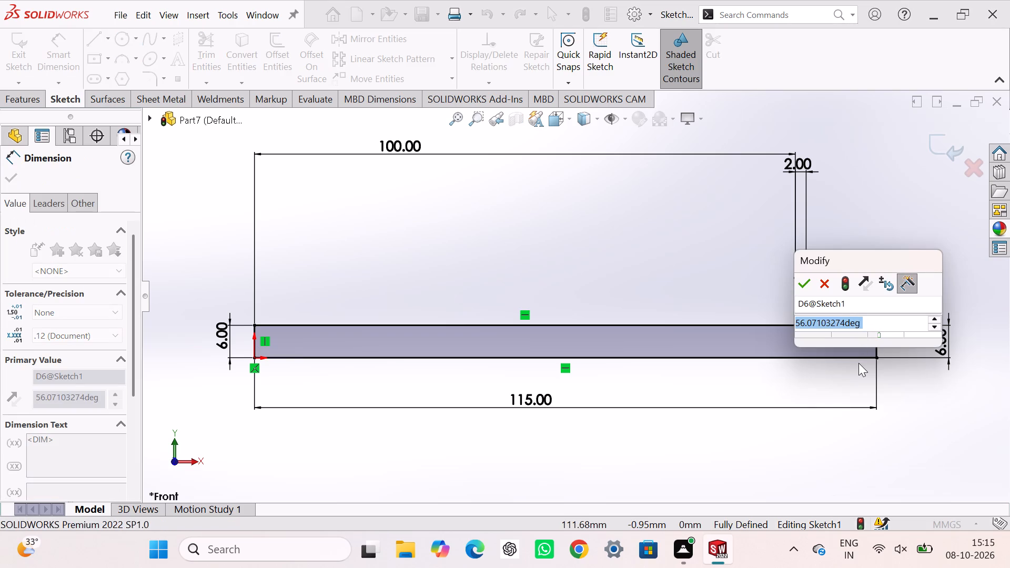
text(45)
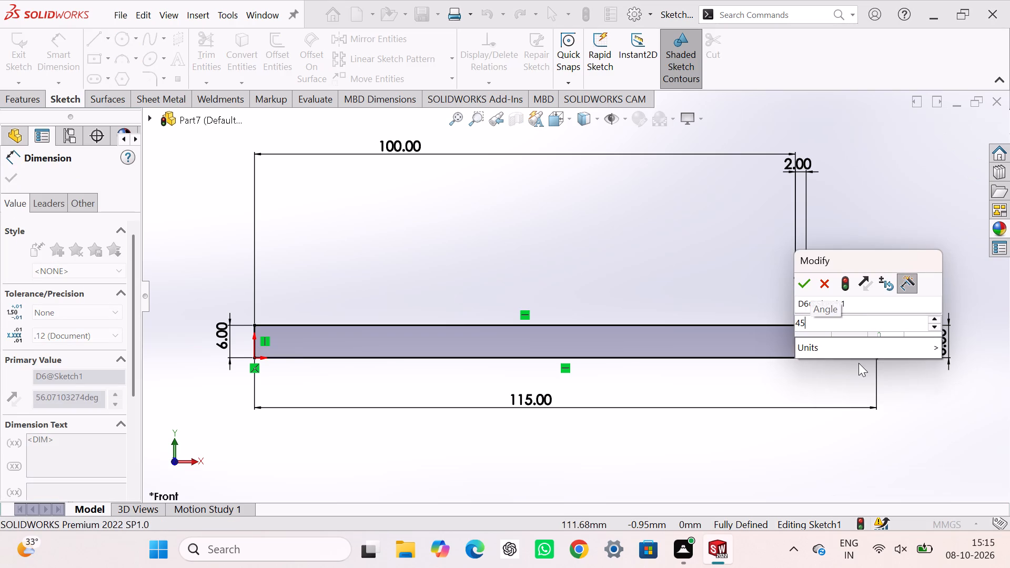
key(Return)
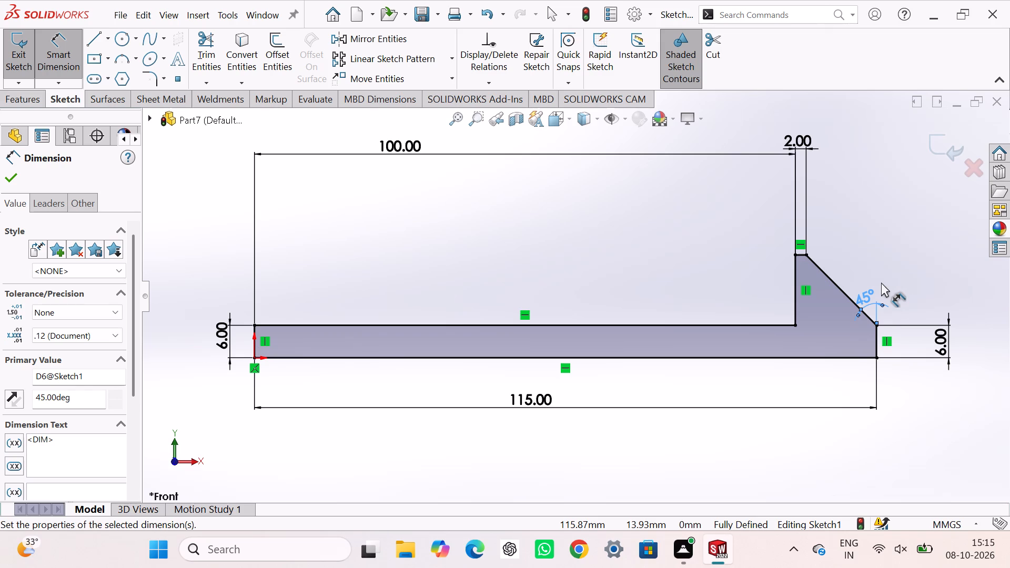
Delete the 45° angle dimension from the slanted edge.
click(866, 306)
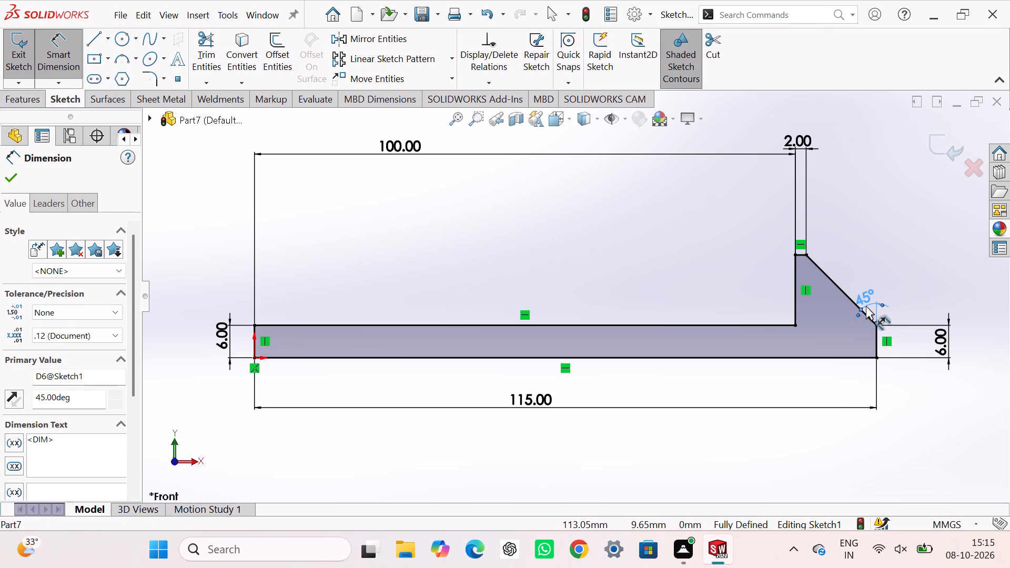
key(Delete)
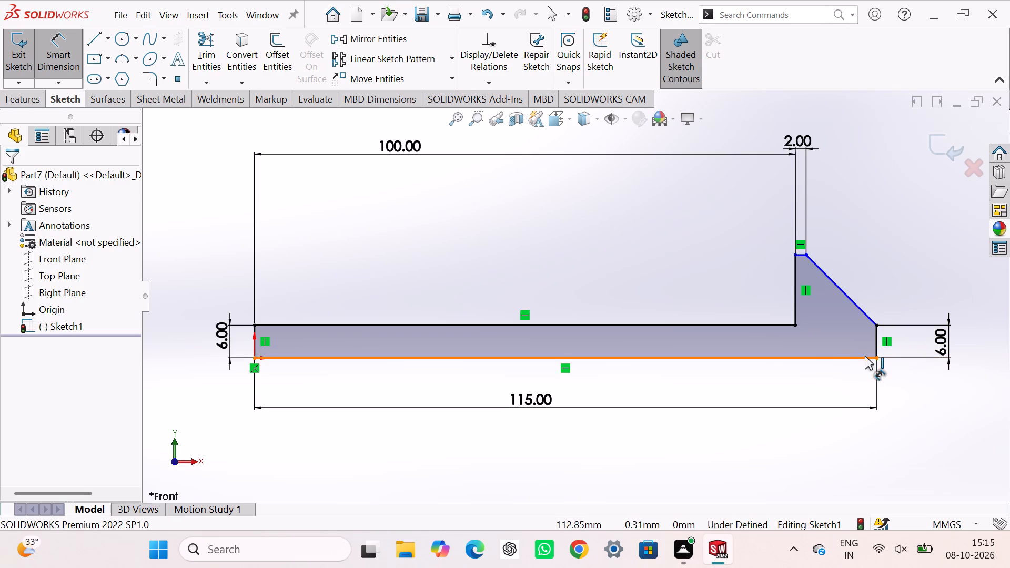
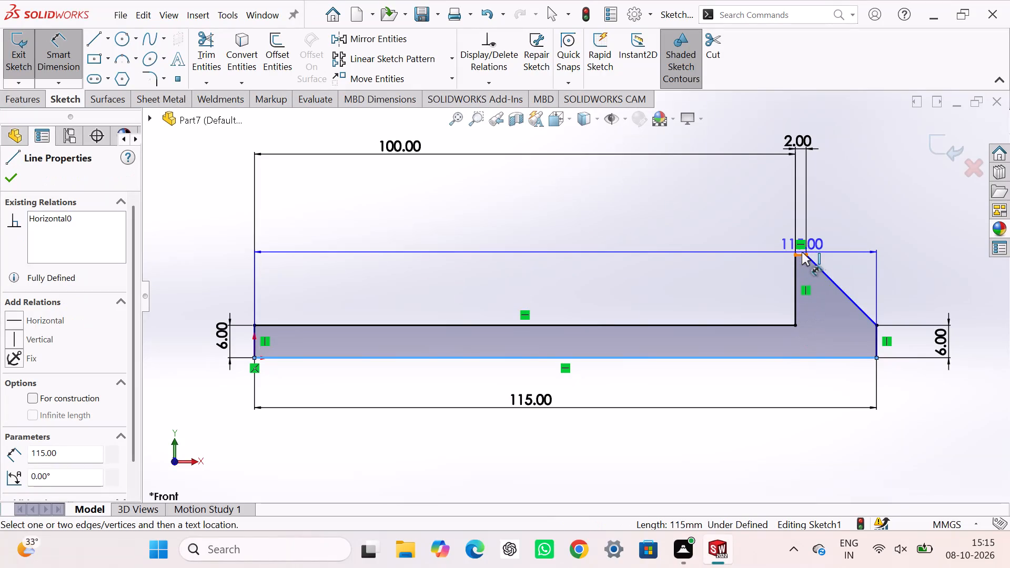
Dimension the height from the profile's bottom line to the short top line as 13 mm and exit the sketch.
click(800, 256)
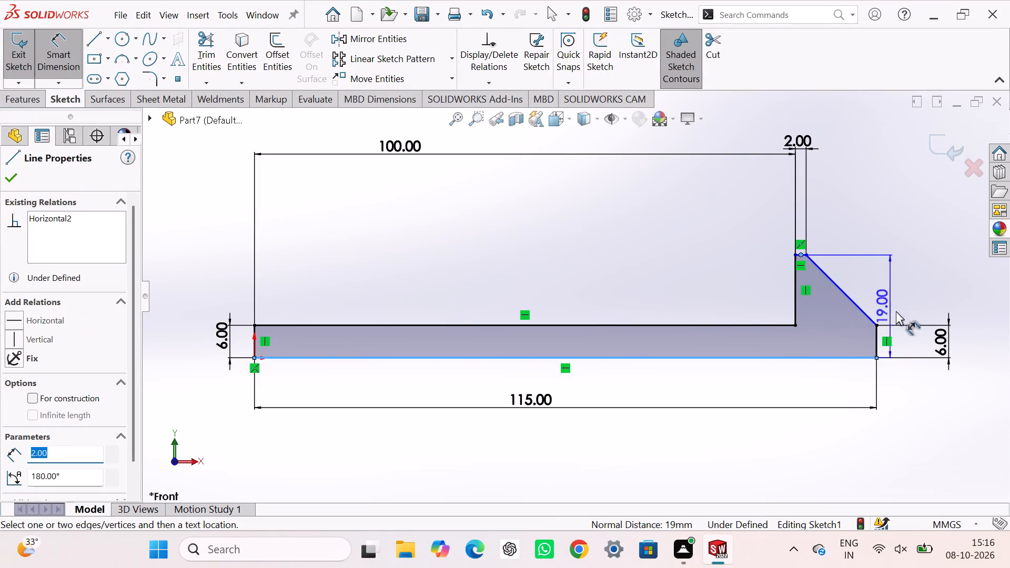
click(920, 329)
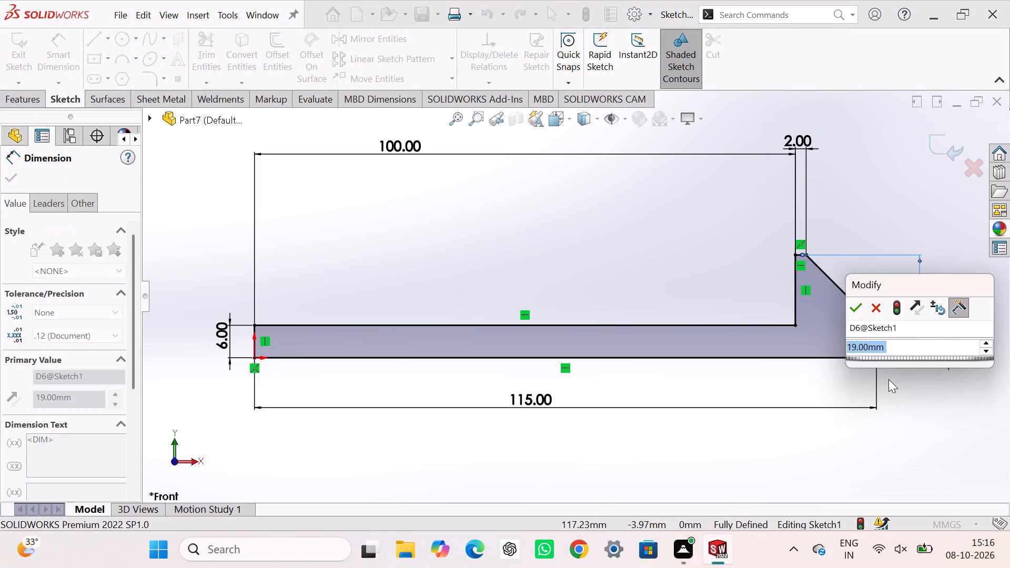
key(1)
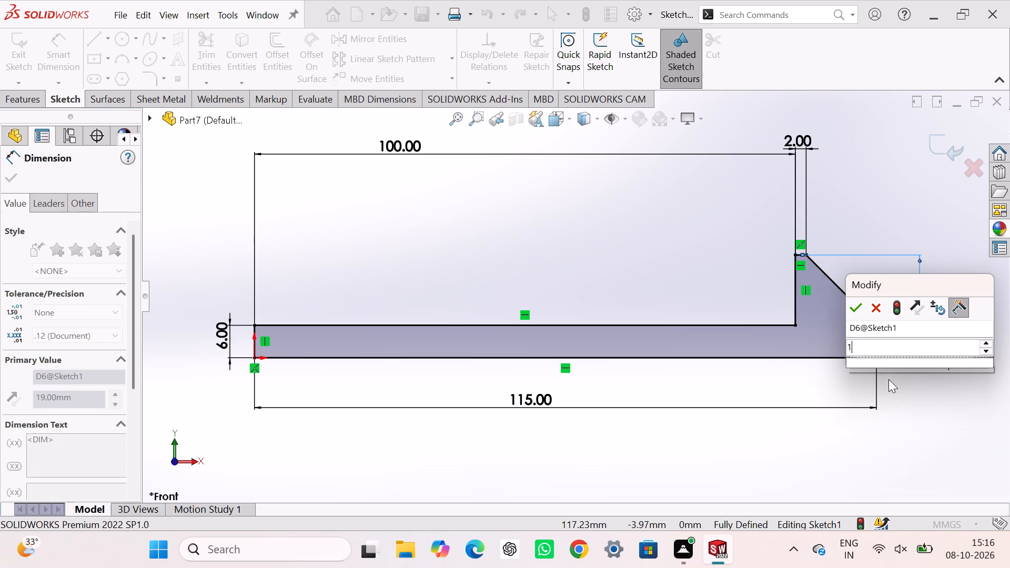
key(6)
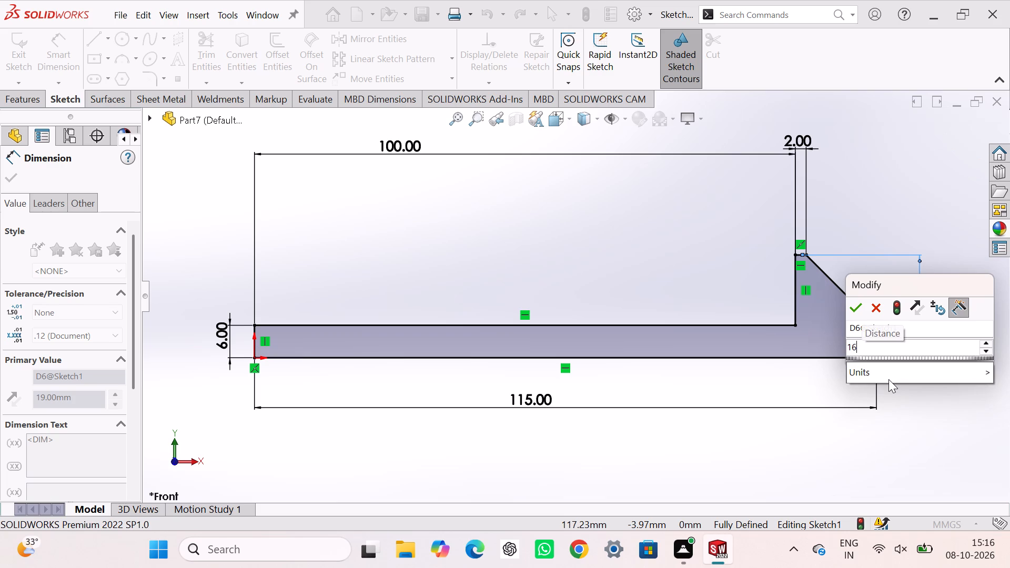
key(BackSpace)
key(3)
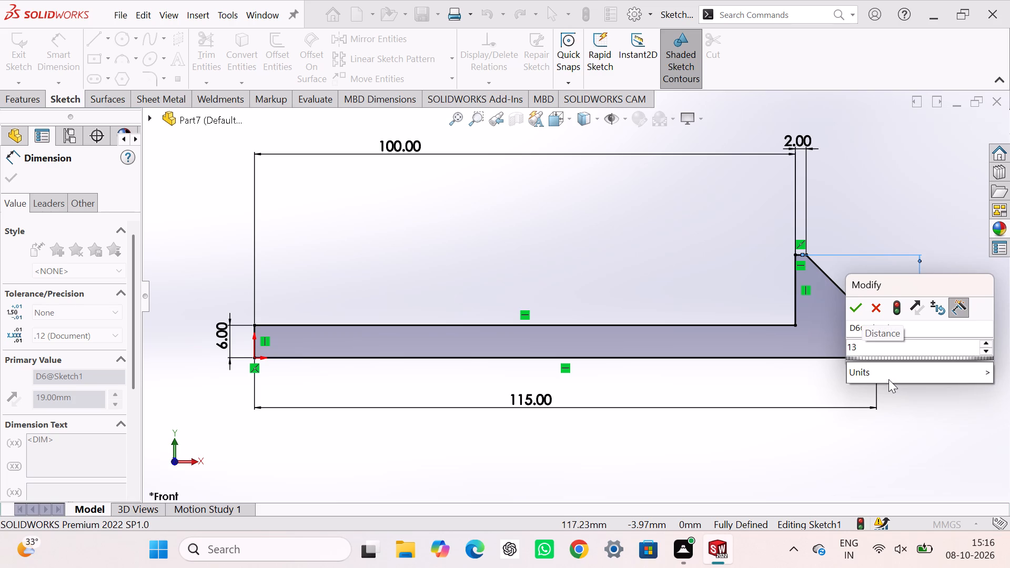
key(Return)
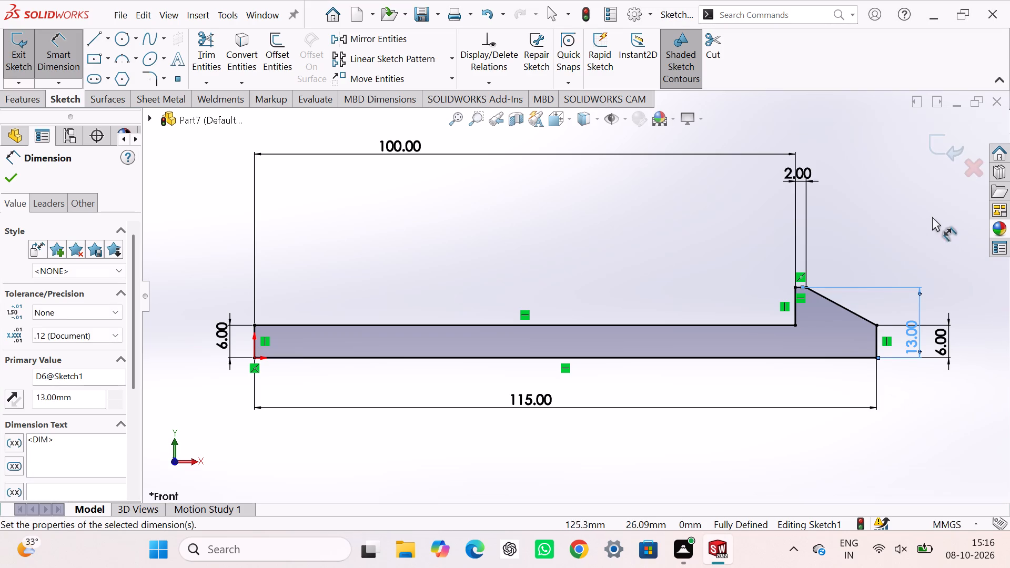
click(931, 146)
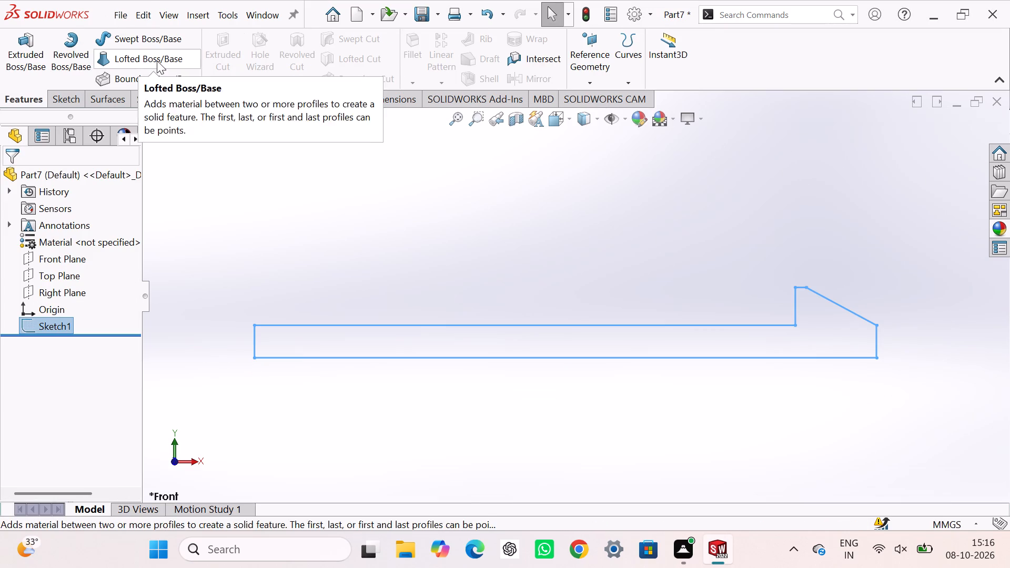
Revolve the stepped profile 360° about its long bottom line into a solid rod with a tapered head.
click(74, 50)
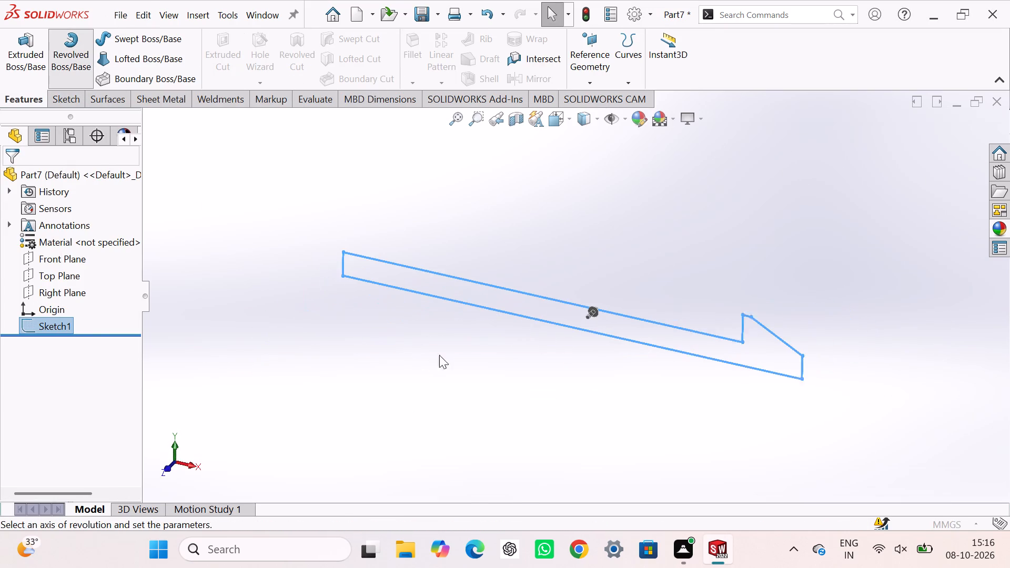
click(492, 302)
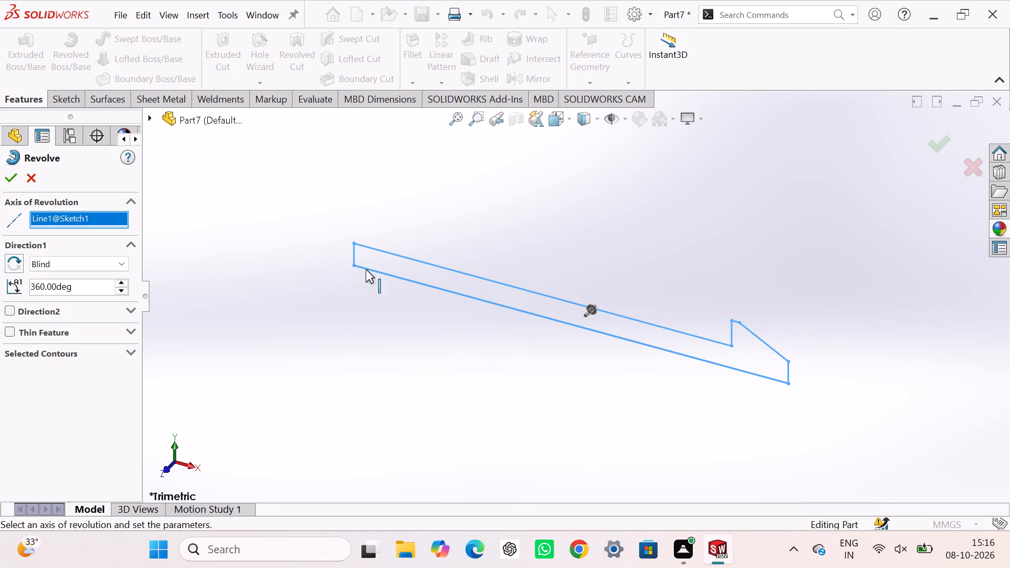
click(7, 182)
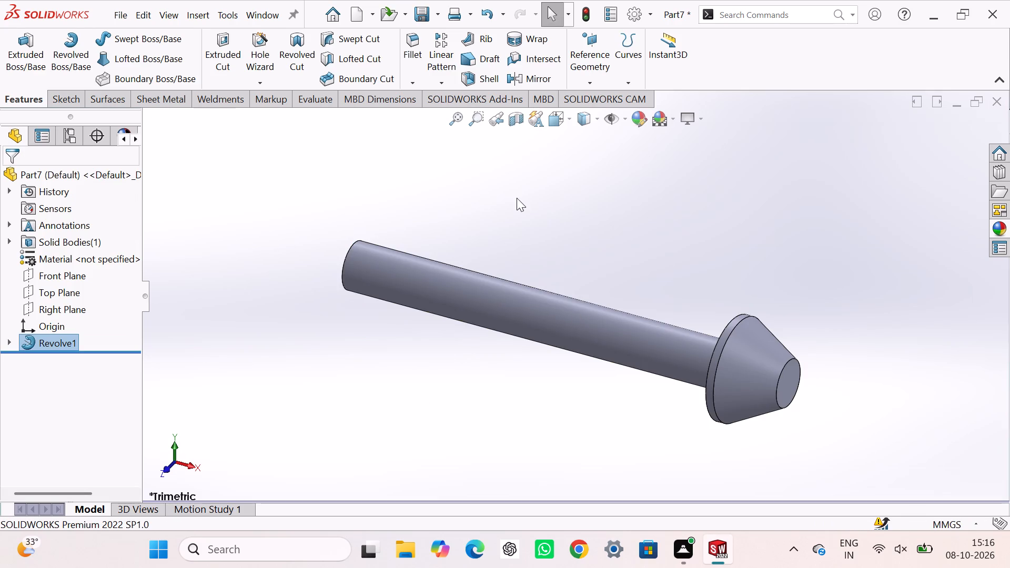
click(521, 199)
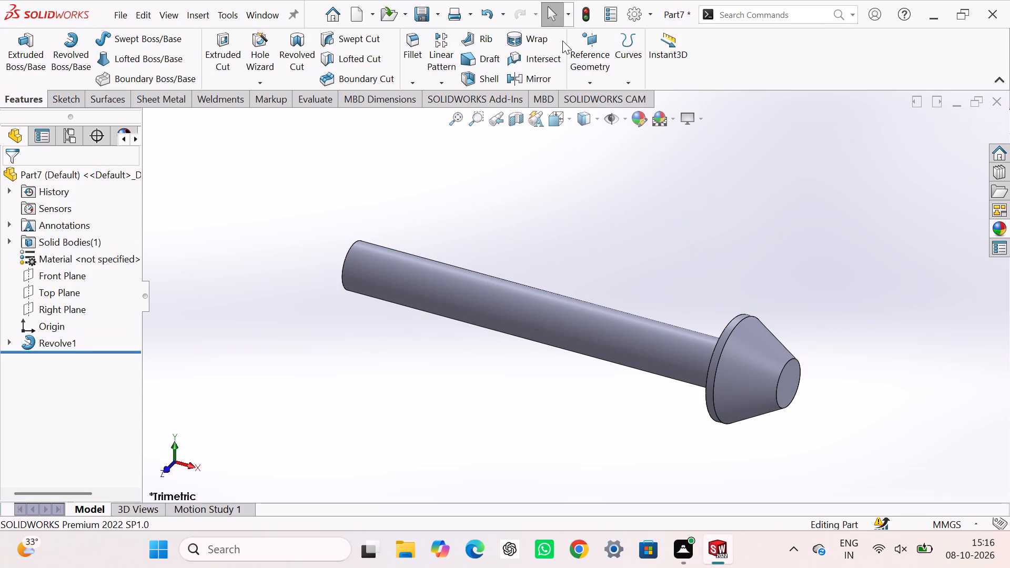
Apply an orange colour from the standard swatches to the whole part.
click(640, 120)
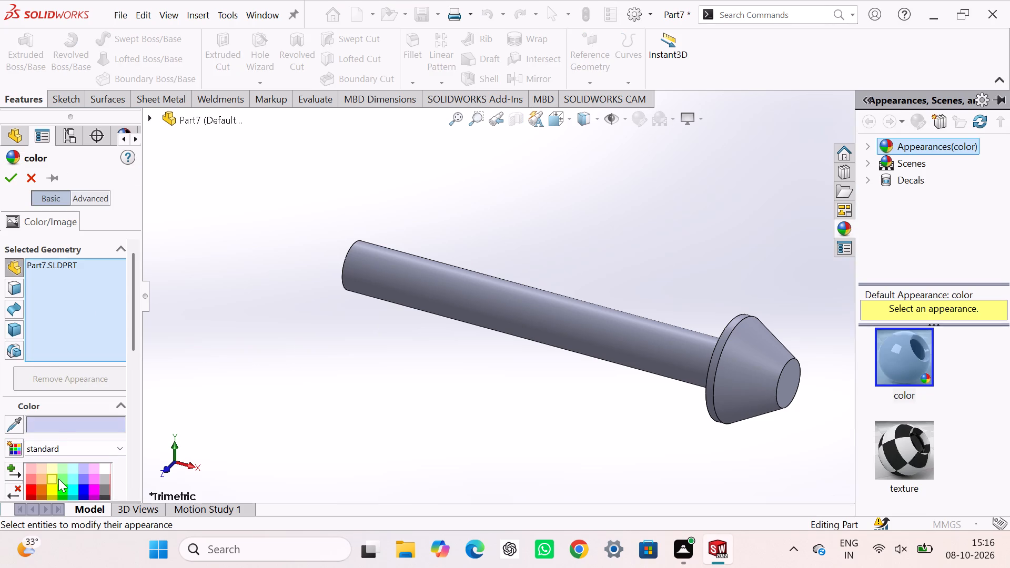
scroll(64, 487, down, 2)
click(42, 353)
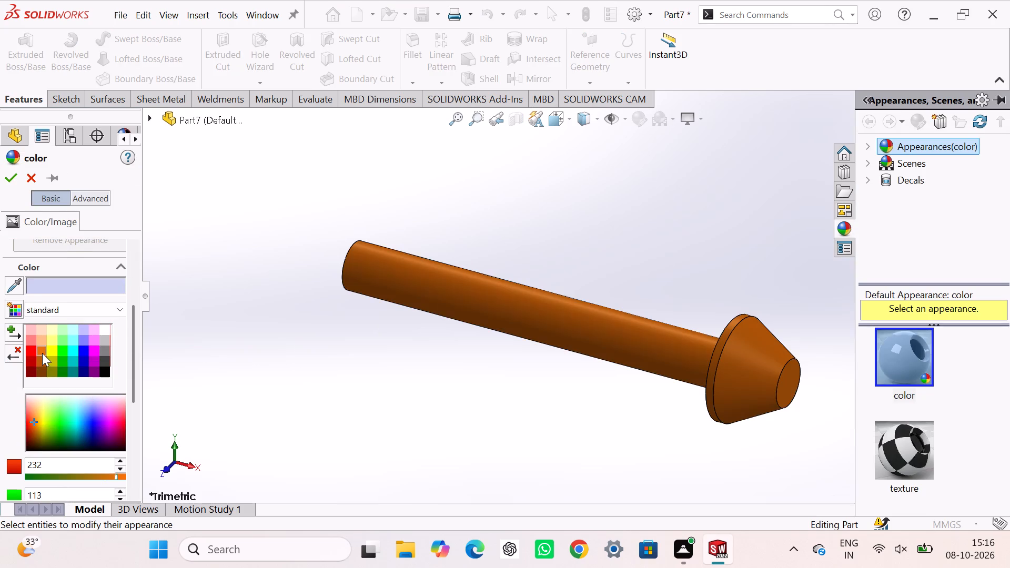
click(9, 182)
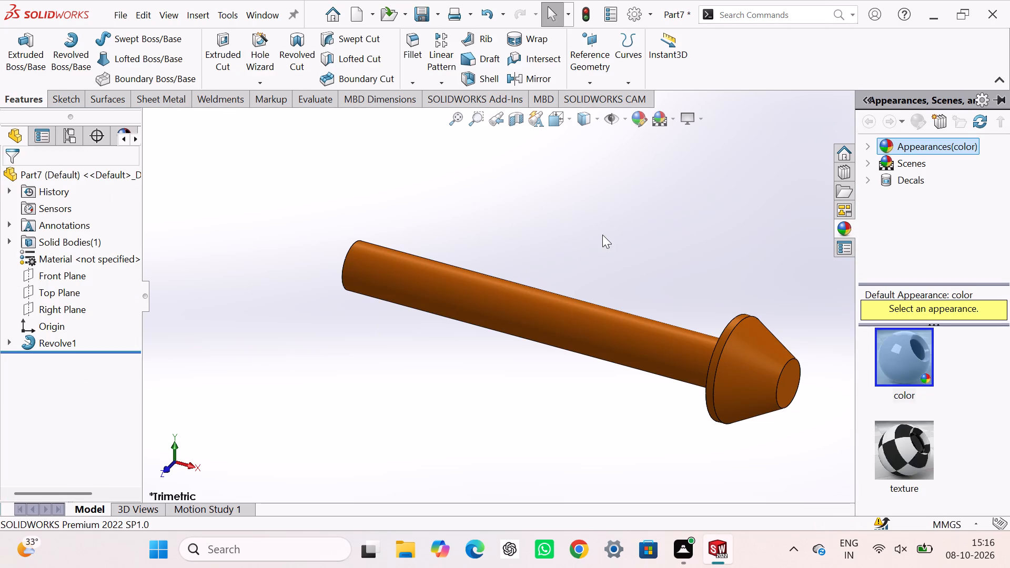
click(613, 235)
Save the part as rod in the Solidworks folder.
key(ctrl+s)
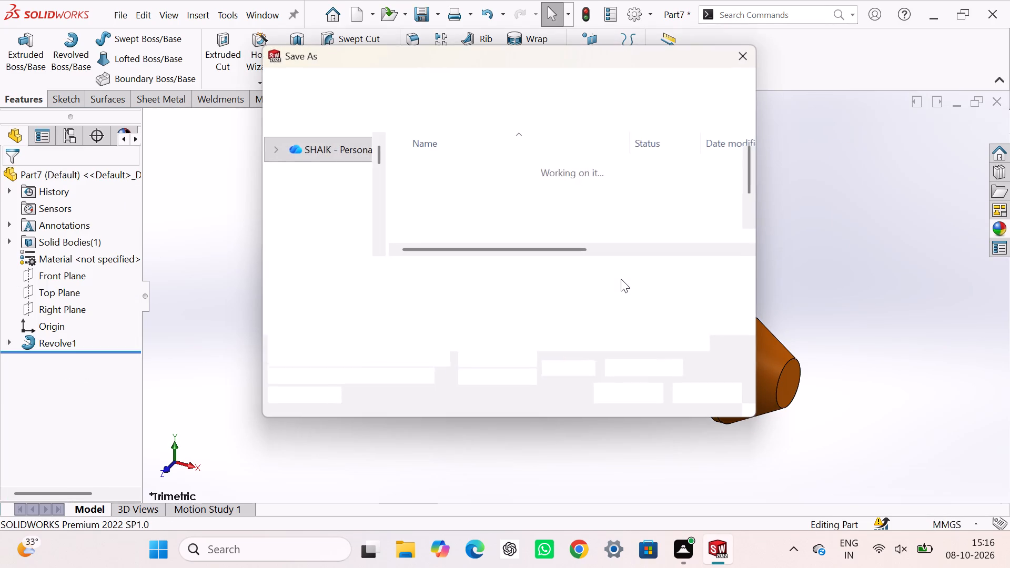
text(rod)
key(Return)
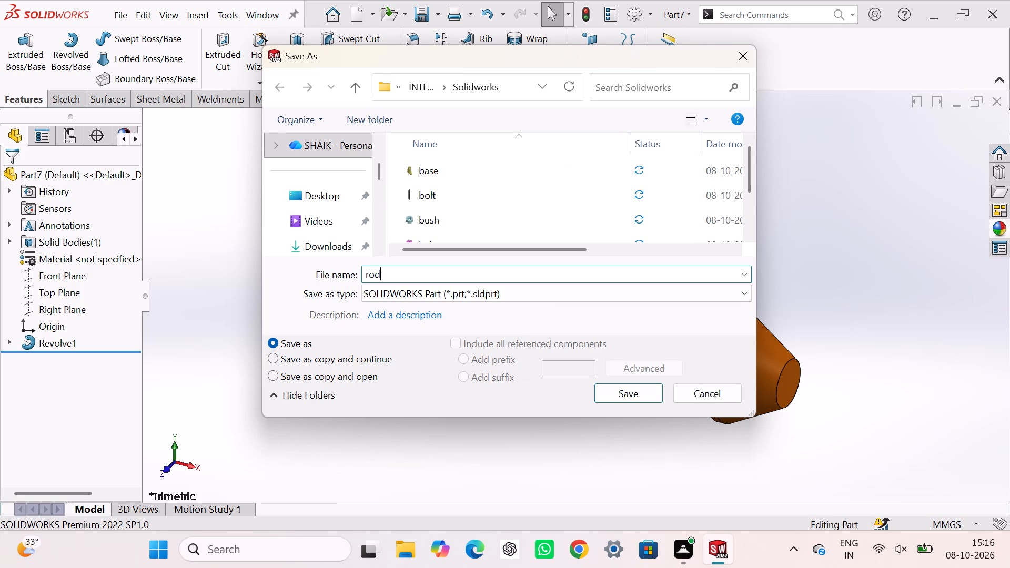
click(620, 279)
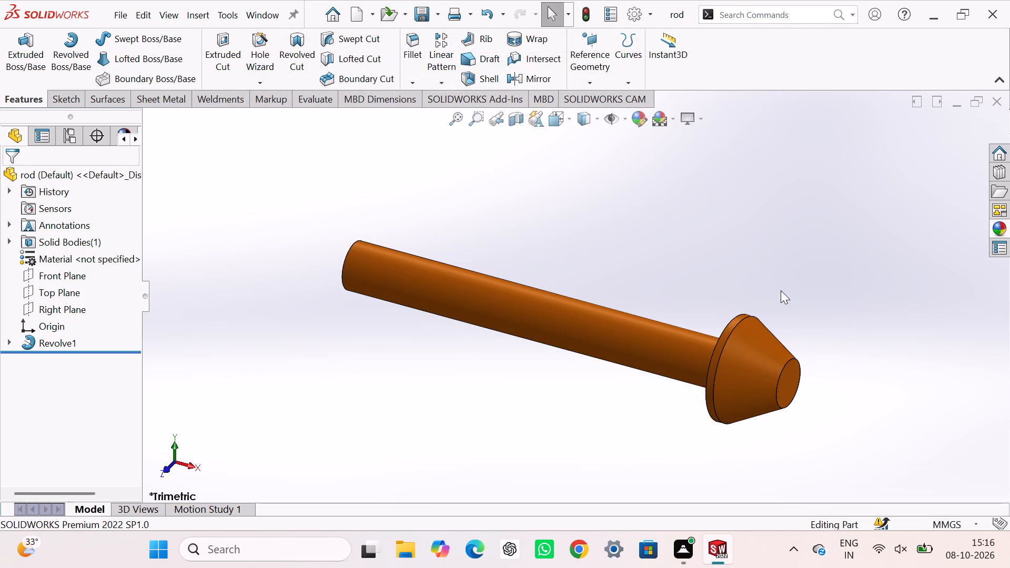
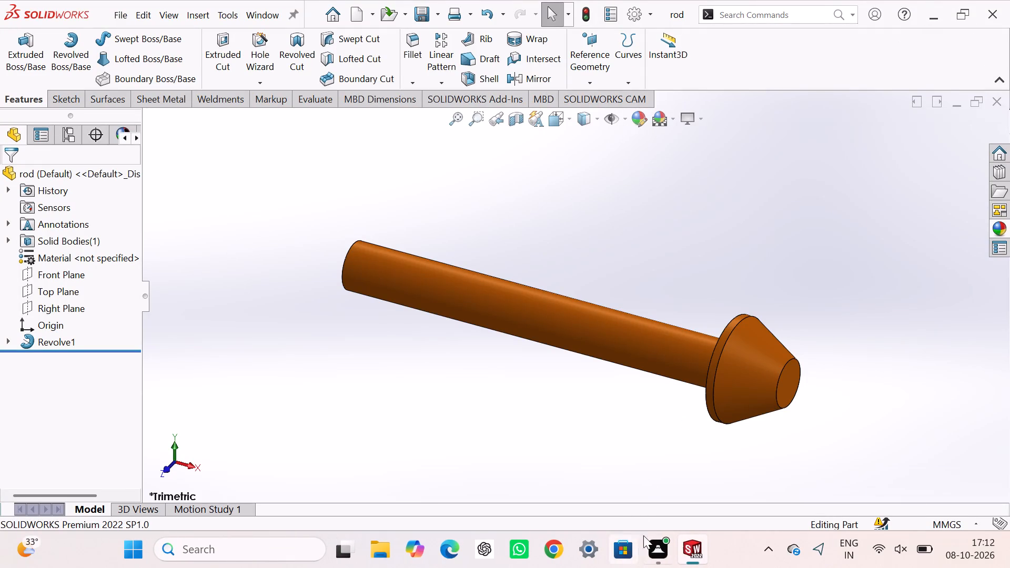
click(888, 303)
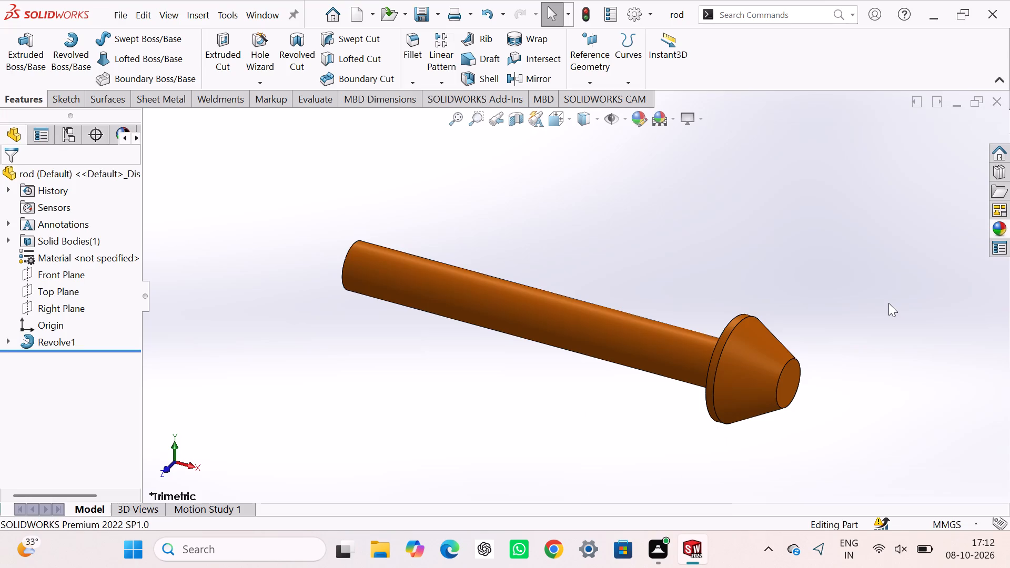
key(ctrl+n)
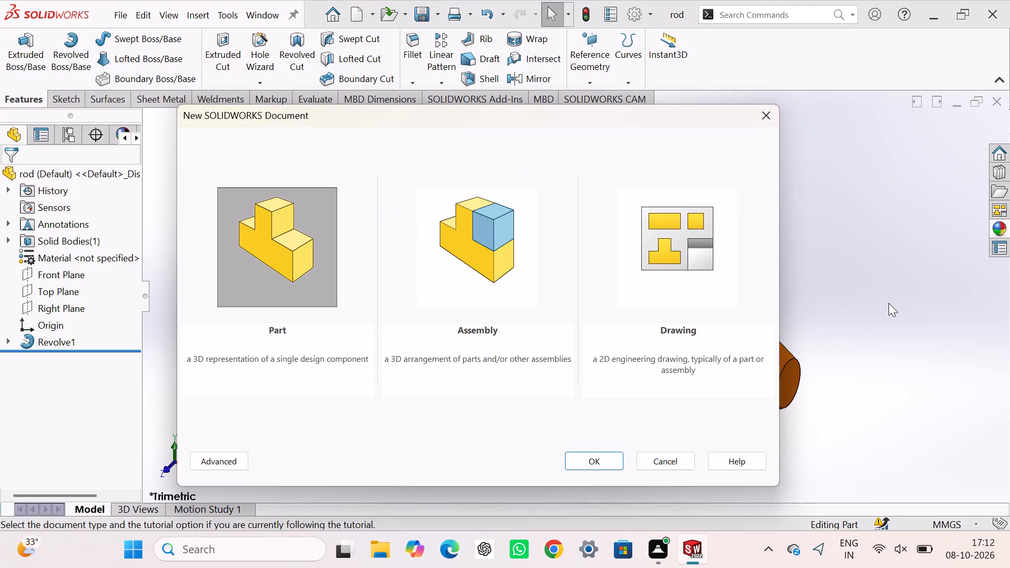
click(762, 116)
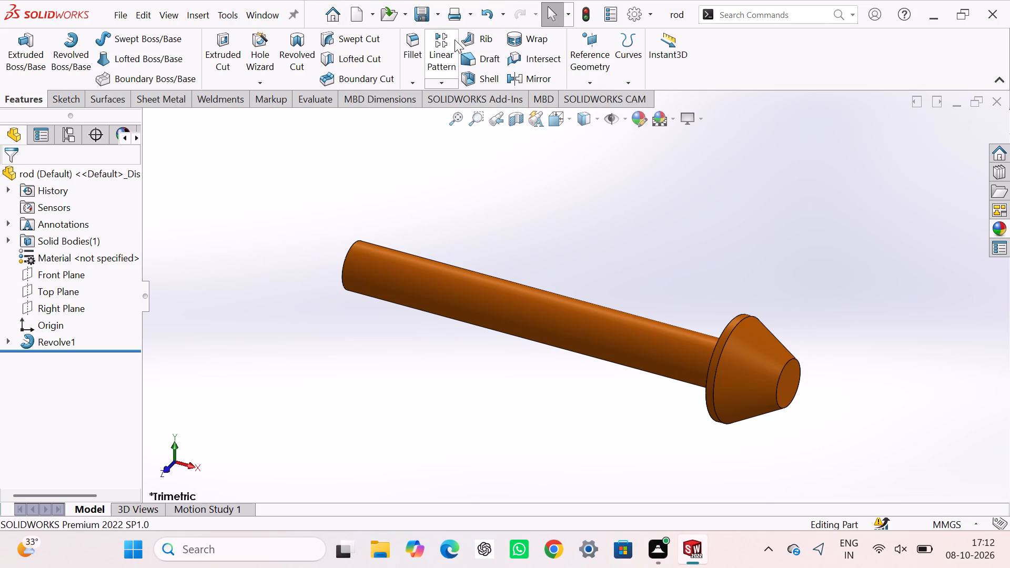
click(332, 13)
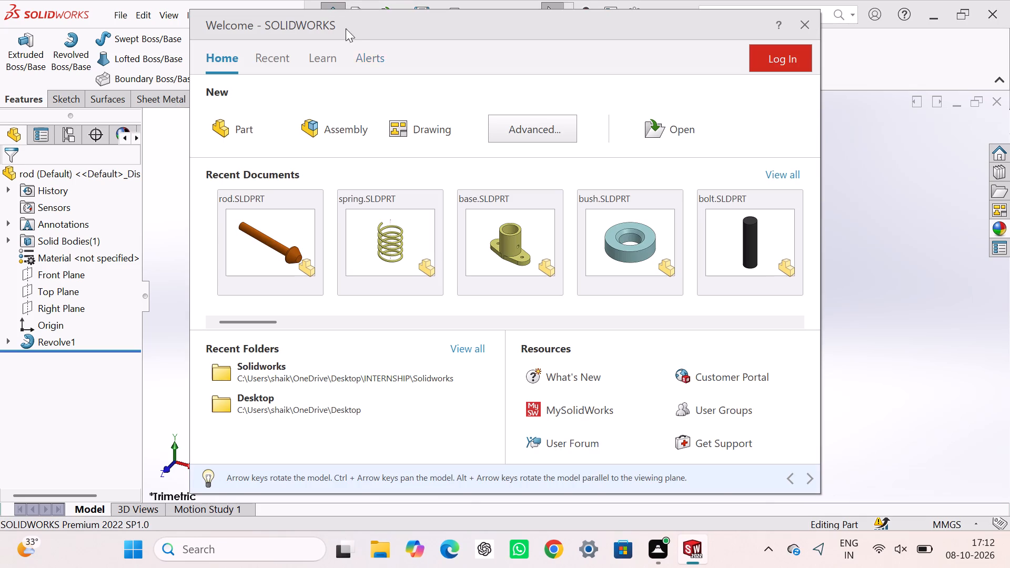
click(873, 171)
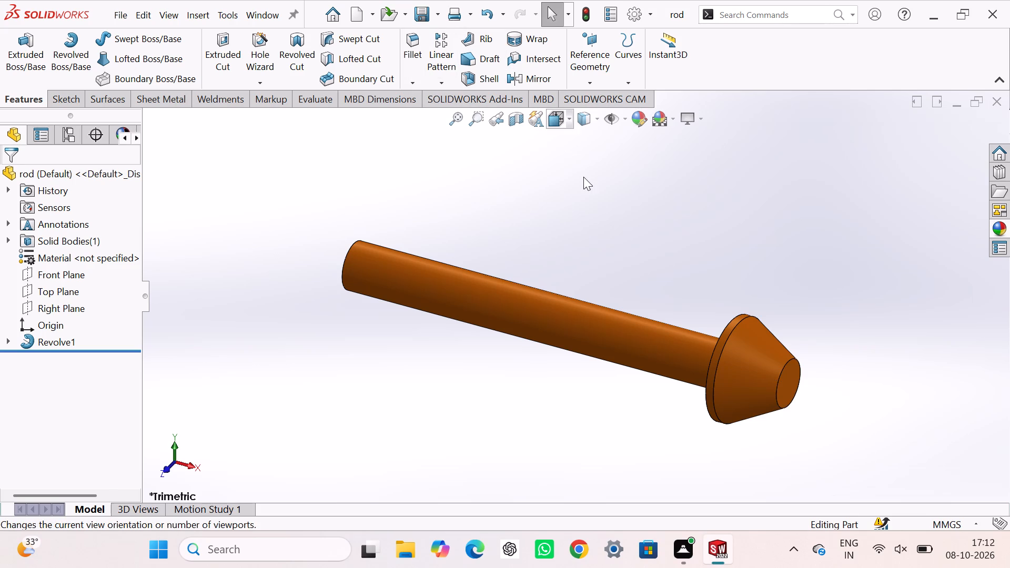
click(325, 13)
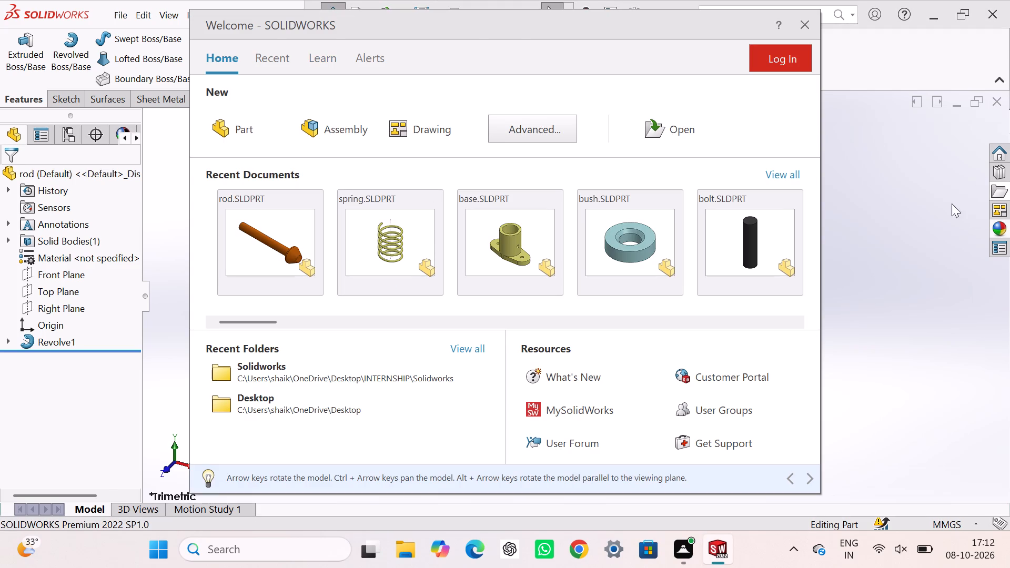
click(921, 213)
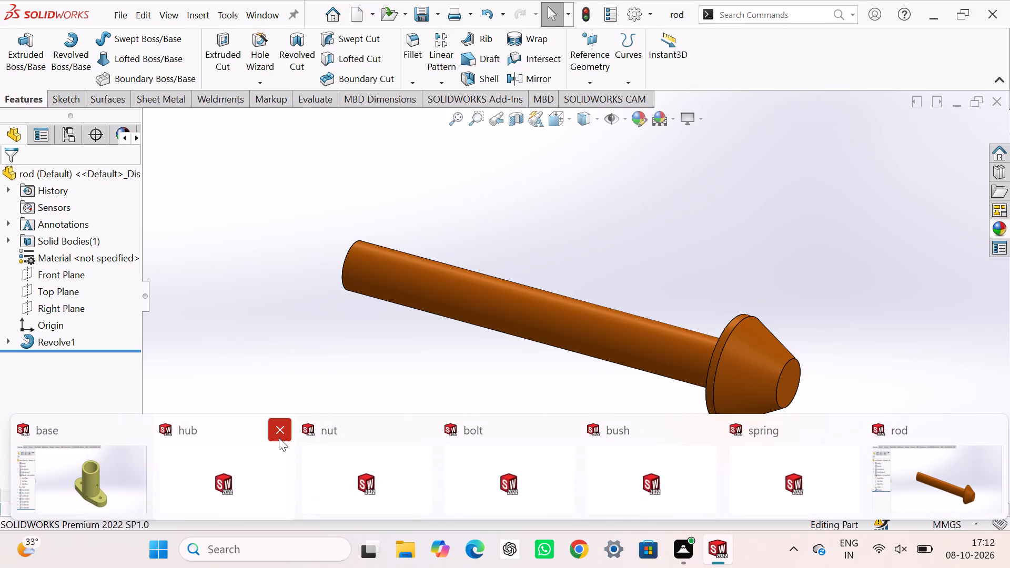
Close the hub, nut, bolt, bush, spring and rod documents, keeping the base part open.
click(279, 438)
click(426, 430)
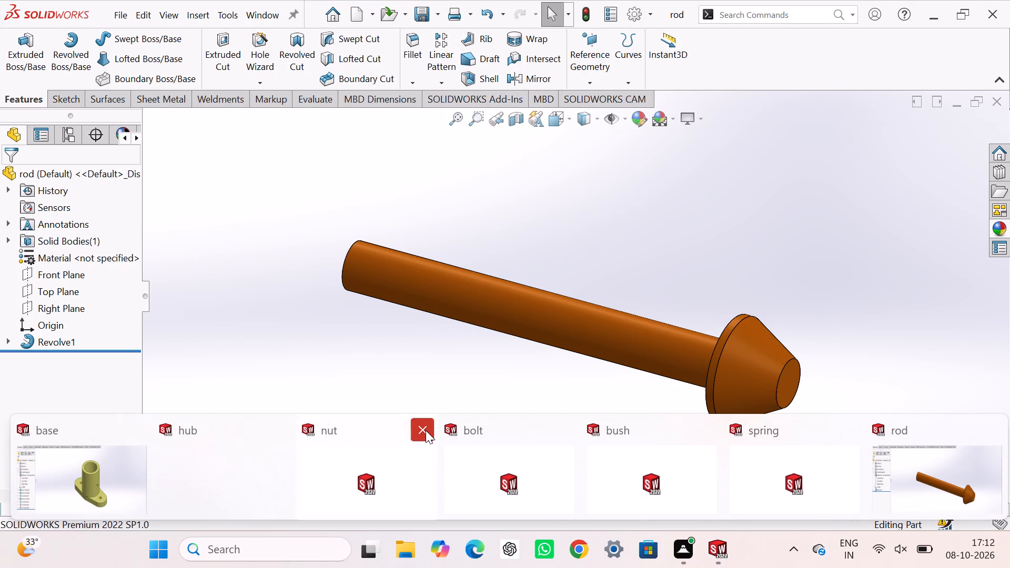
click(565, 429)
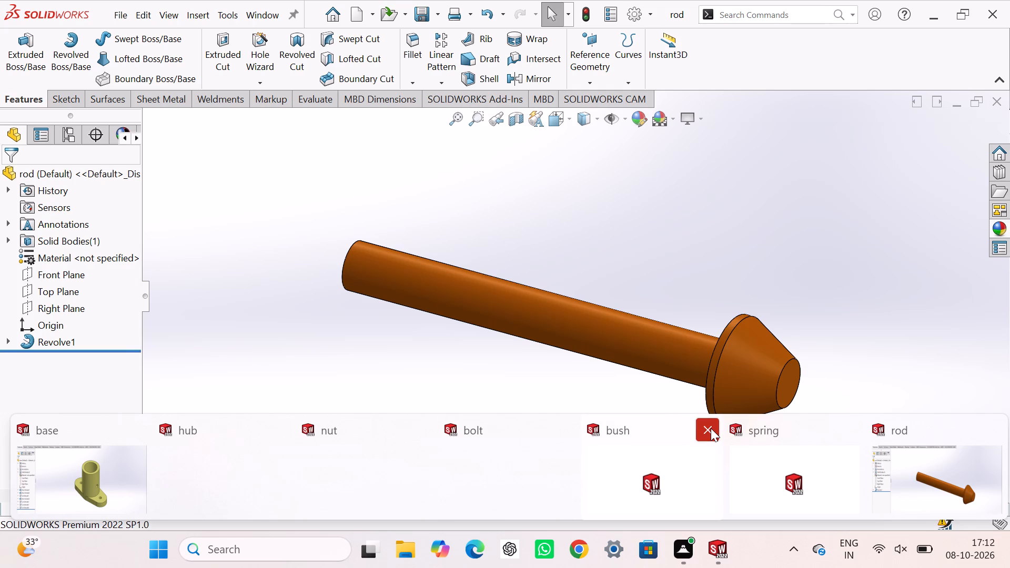
click(711, 428)
click(851, 424)
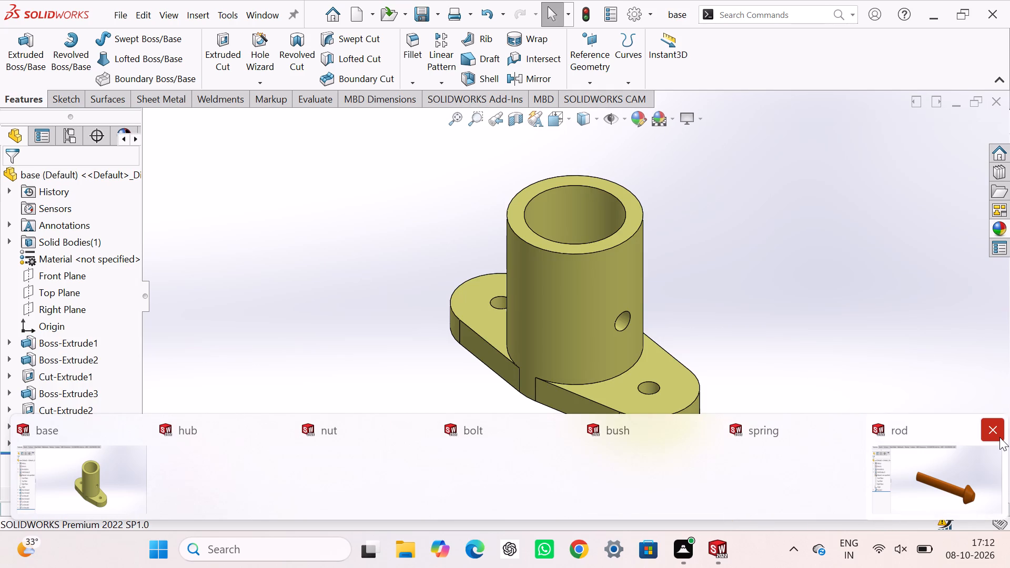
click(999, 437)
click(867, 321)
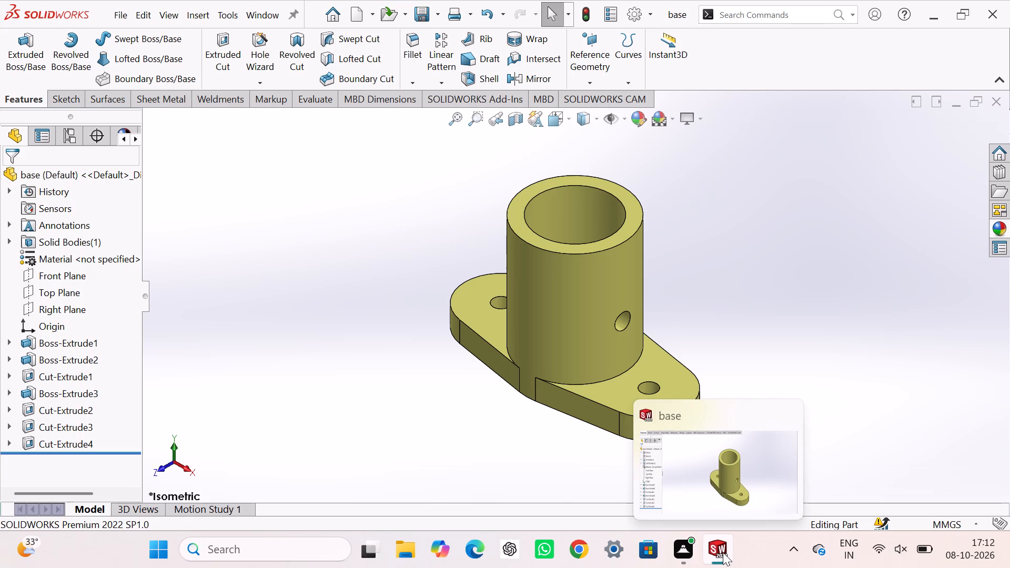
Create a new assembly document.
key(ctrl+n)
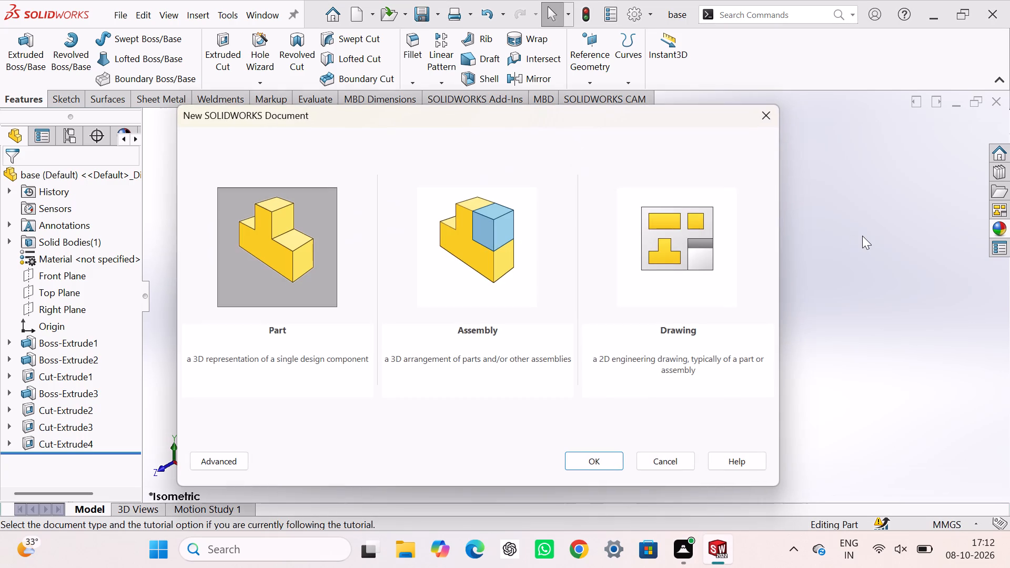
click(514, 246)
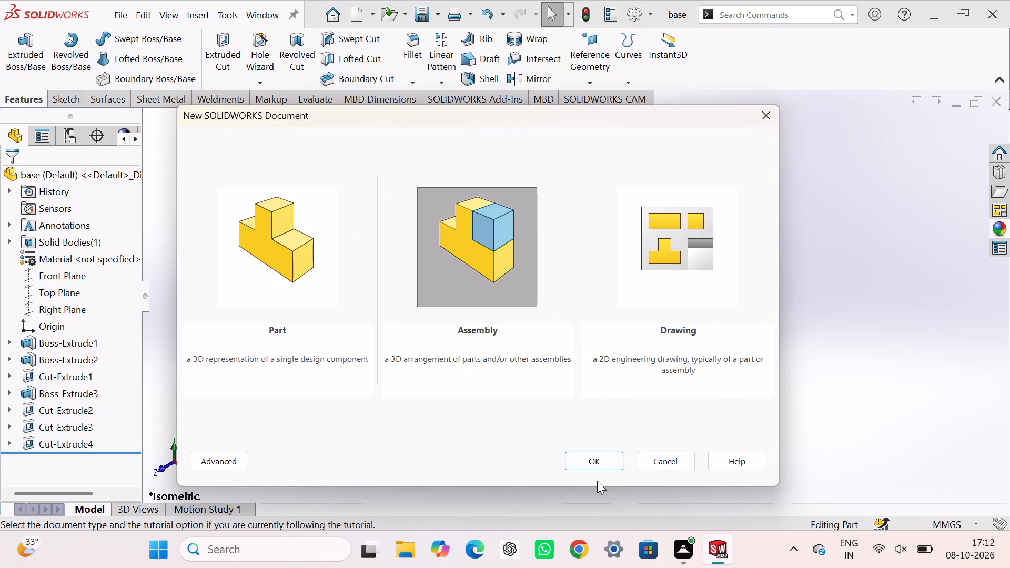
click(603, 454)
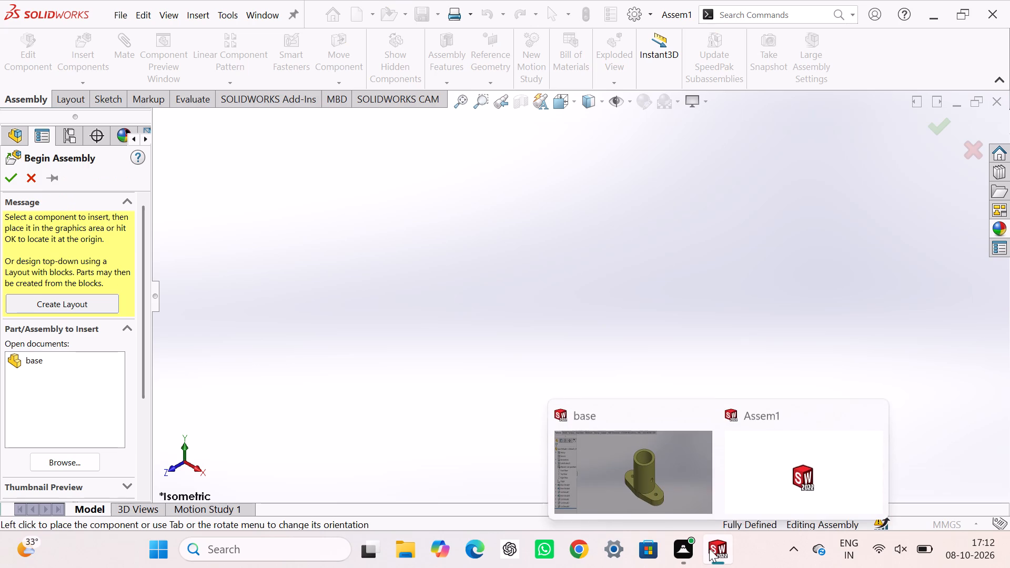
click(703, 417)
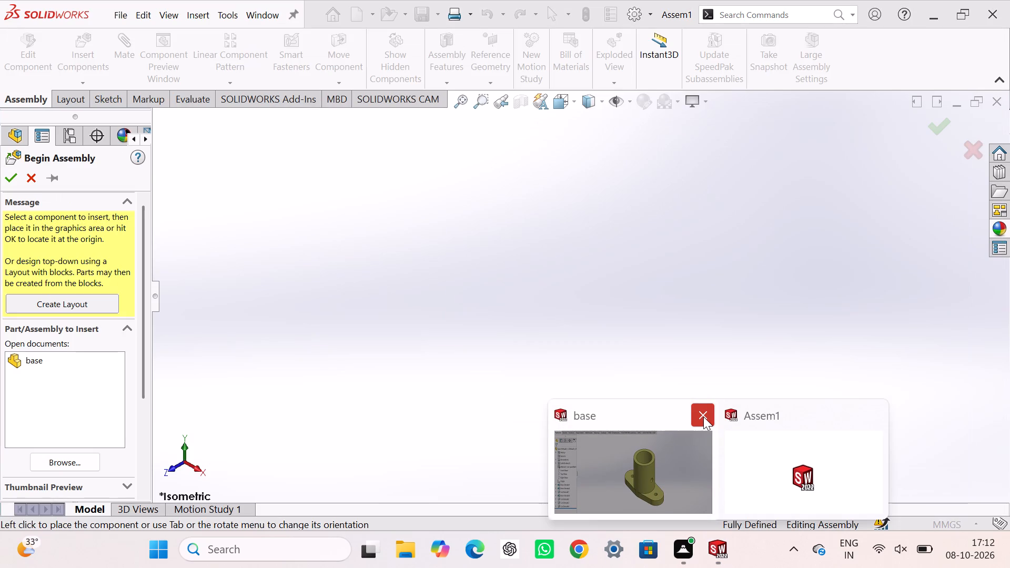
click(578, 351)
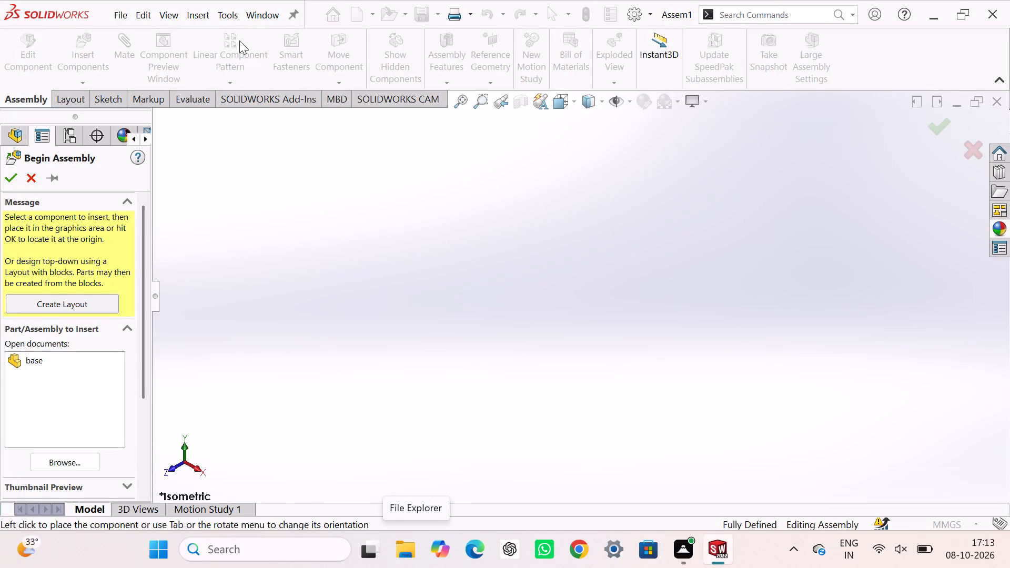
Place the open base part in the assembly and set it to float.
double_click(57, 362)
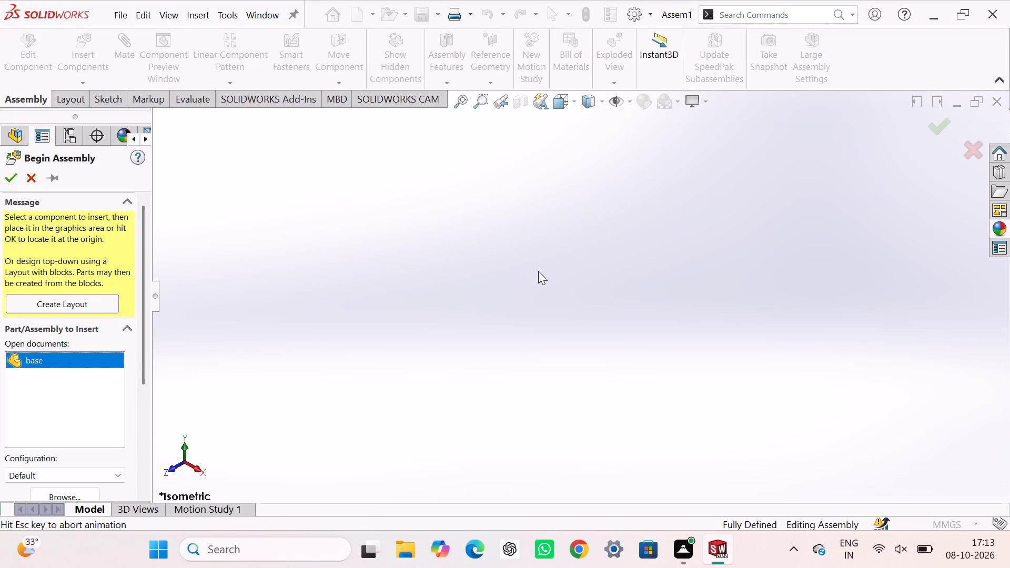
click(579, 291)
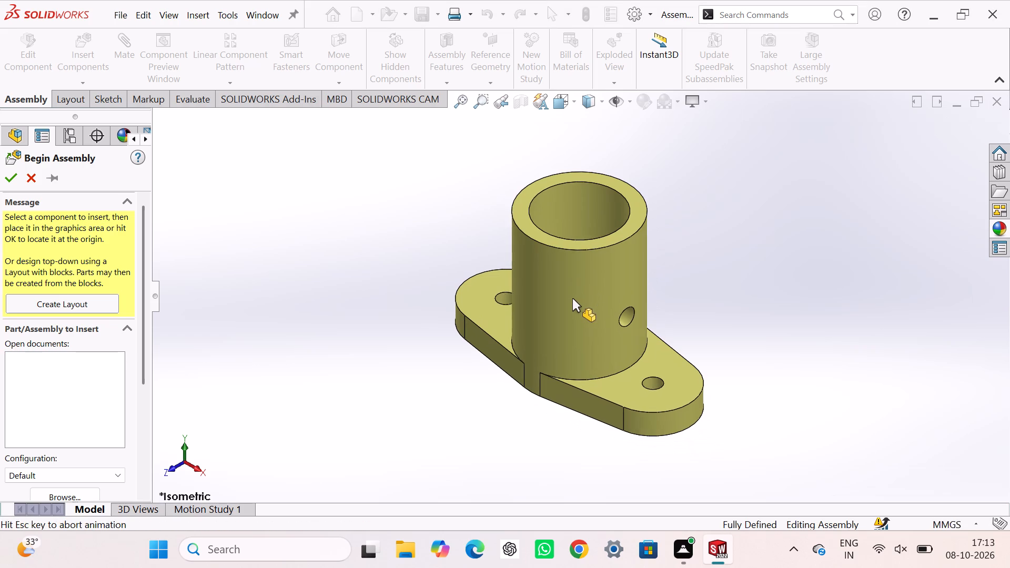
right_click(572, 298)
click(611, 272)
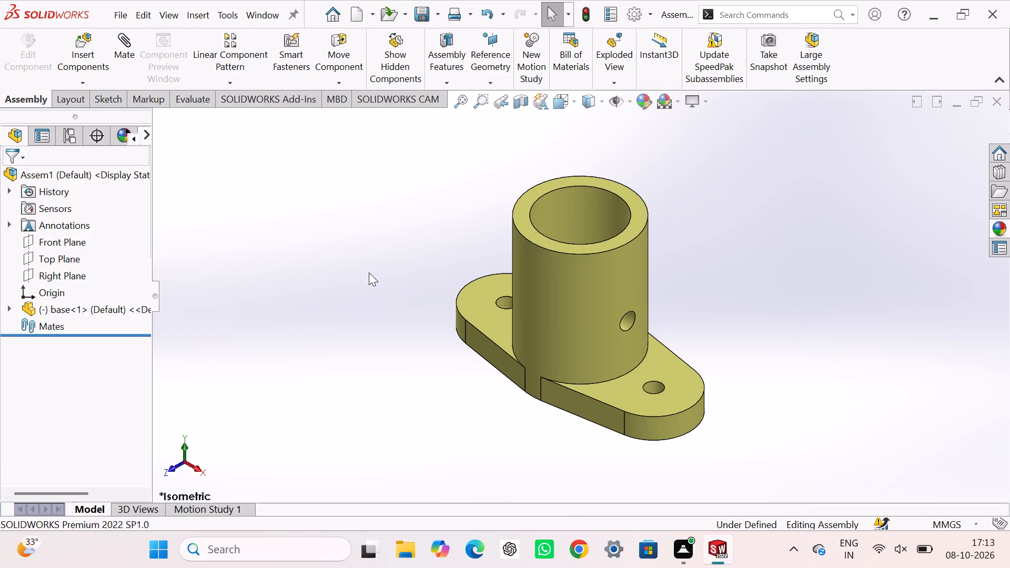
click(368, 272)
Mate the base's Front, Top and Right planes coincident with the assembly's matching planes.
click(130, 36)
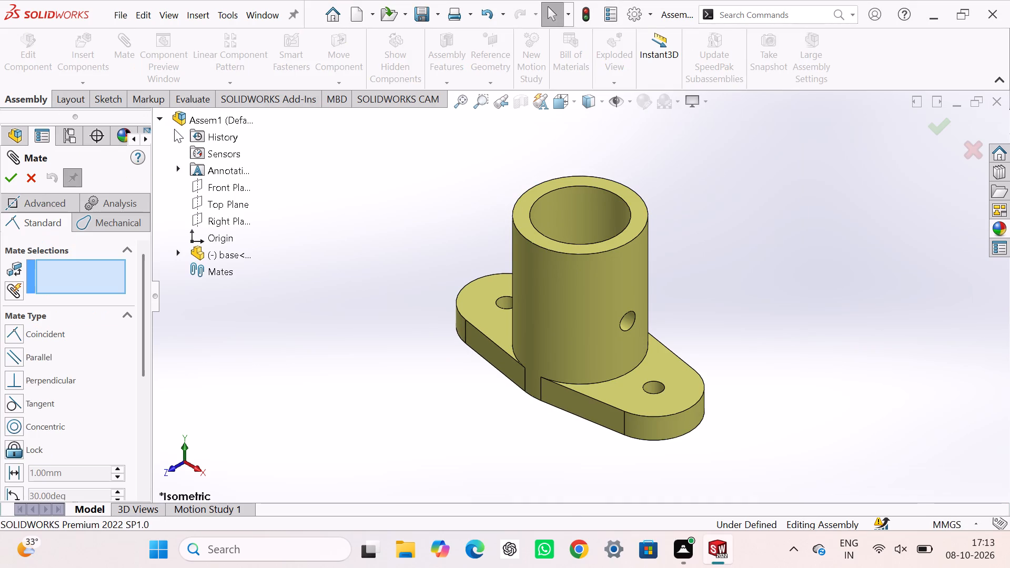
click(174, 251)
click(177, 251)
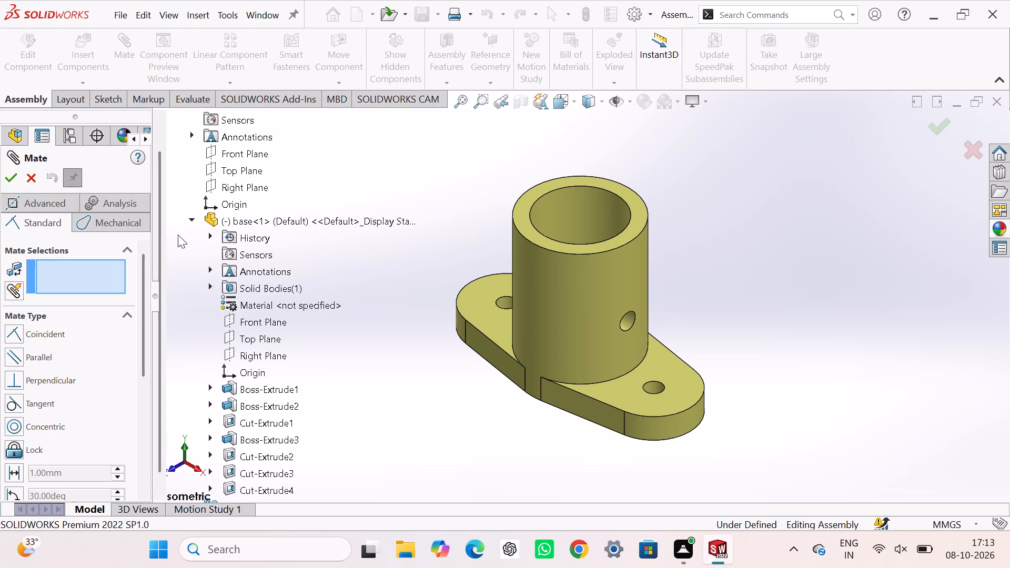
click(225, 160)
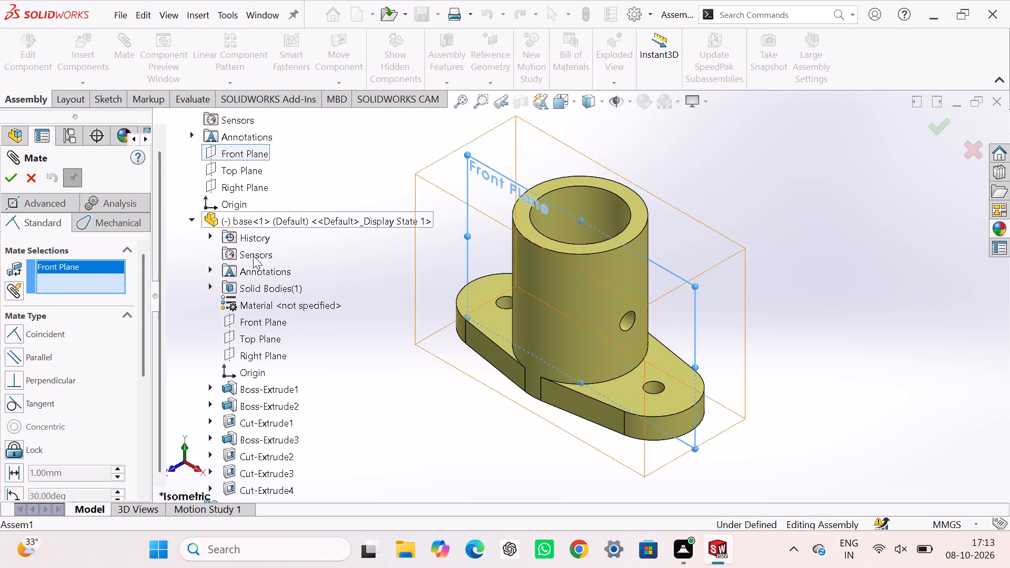
click(262, 322)
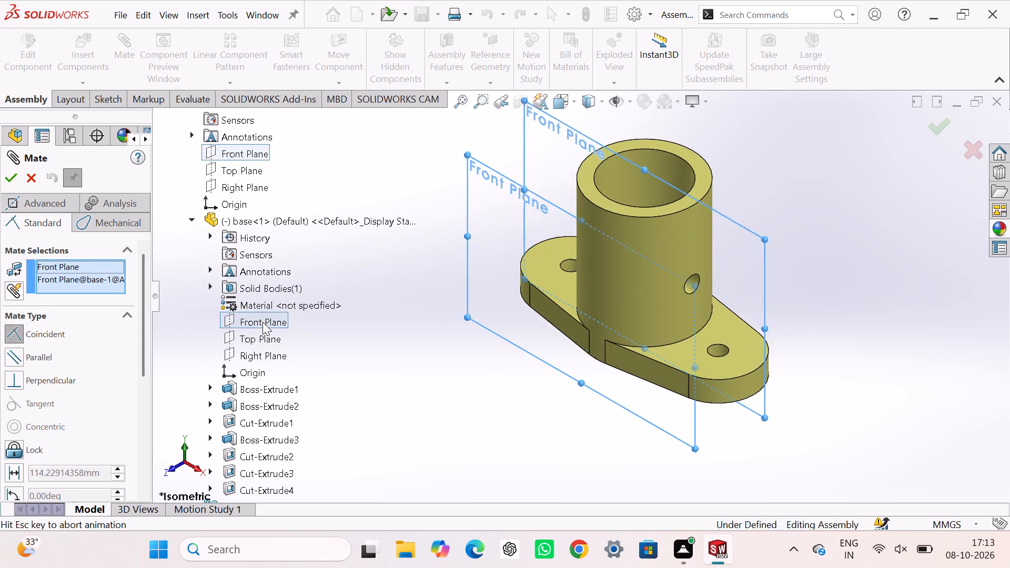
click(247, 342)
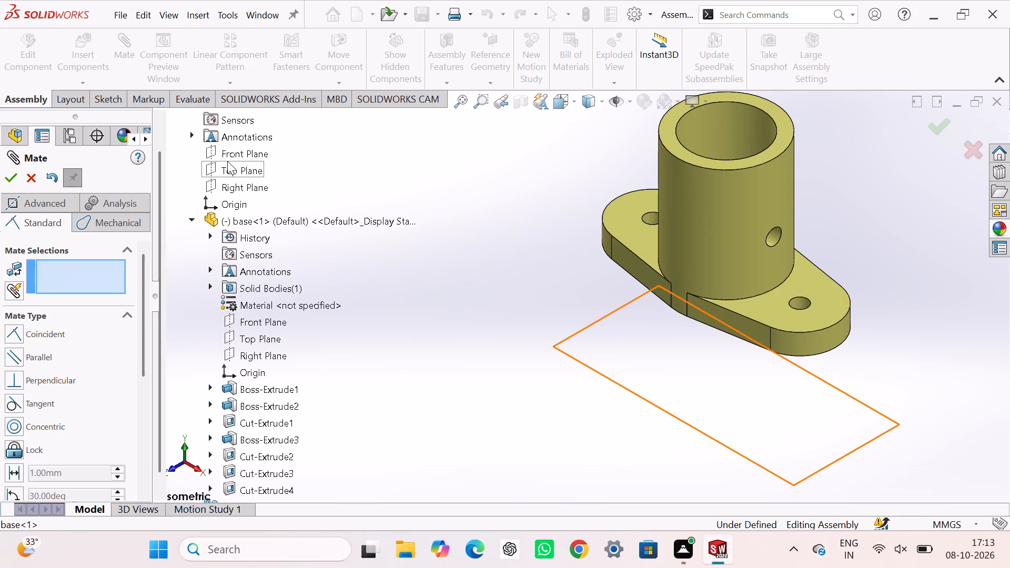
click(229, 164)
click(263, 335)
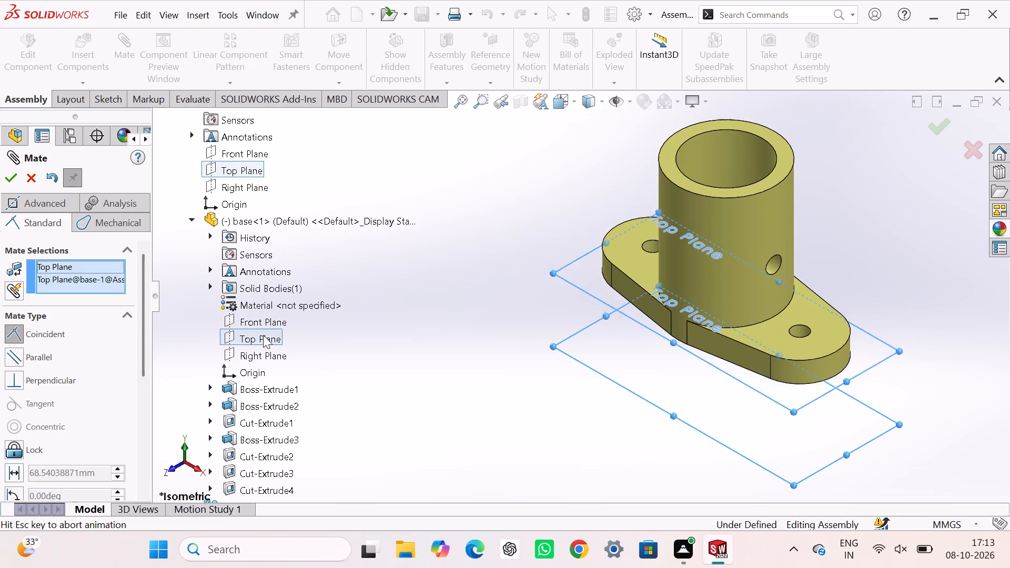
click(241, 355)
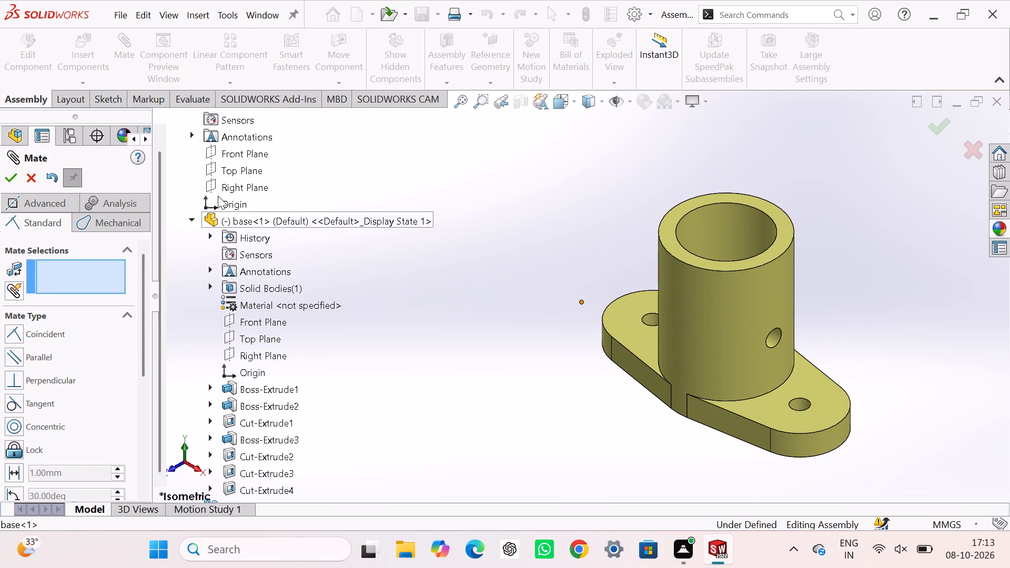
click(219, 190)
click(252, 357)
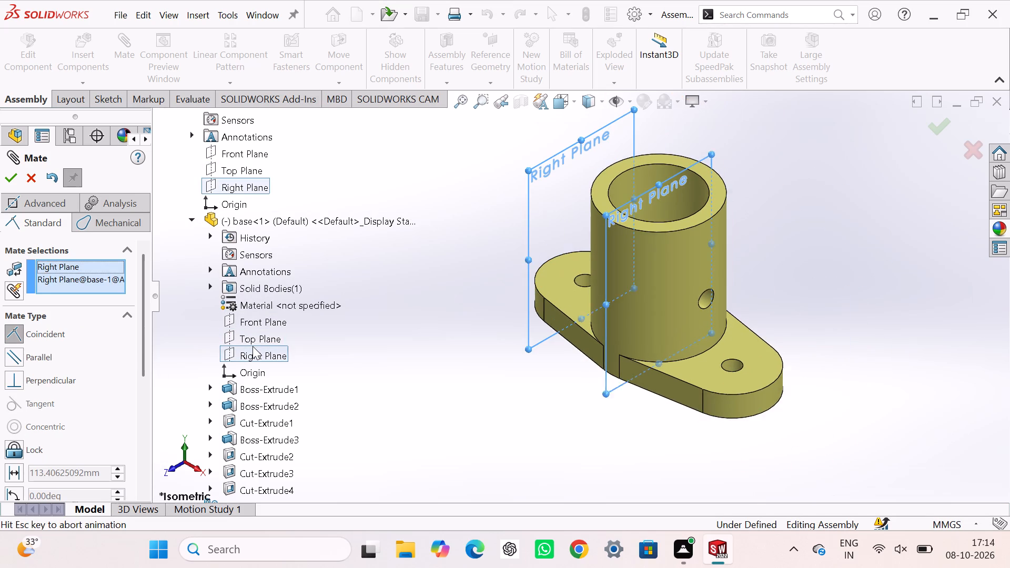
click(240, 366)
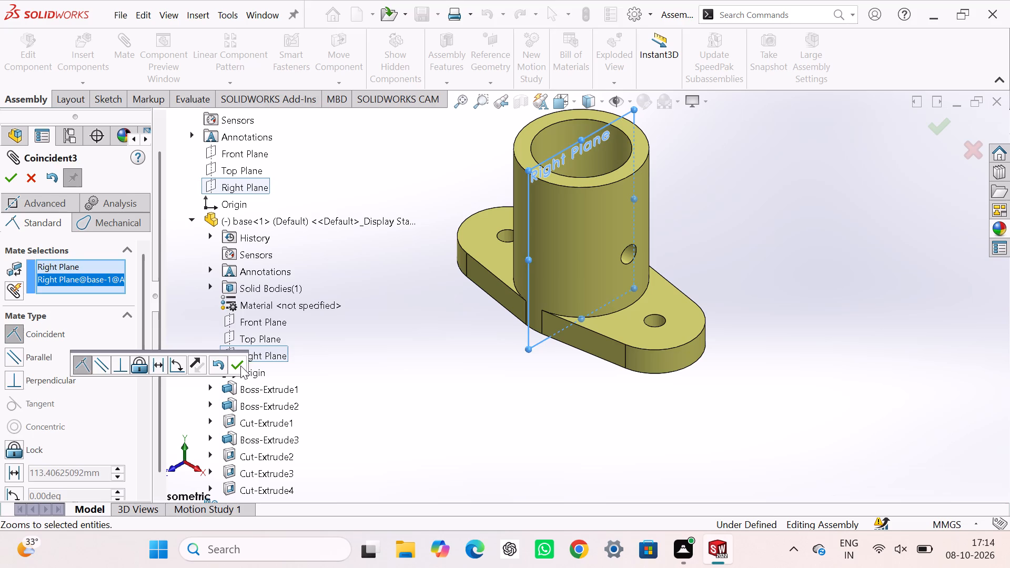
click(8, 182)
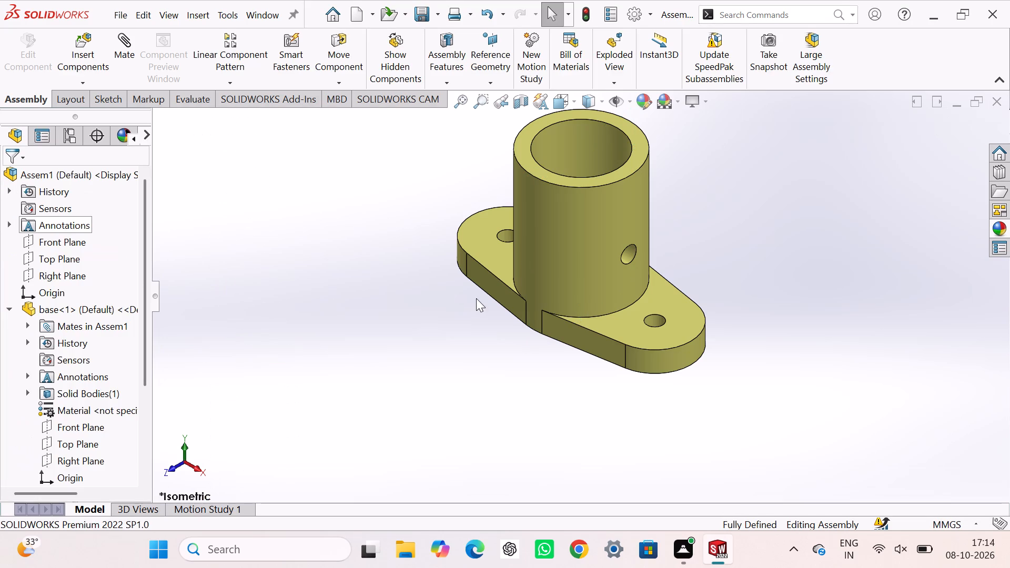
drag(476, 298, 469, 298)
click(399, 277)
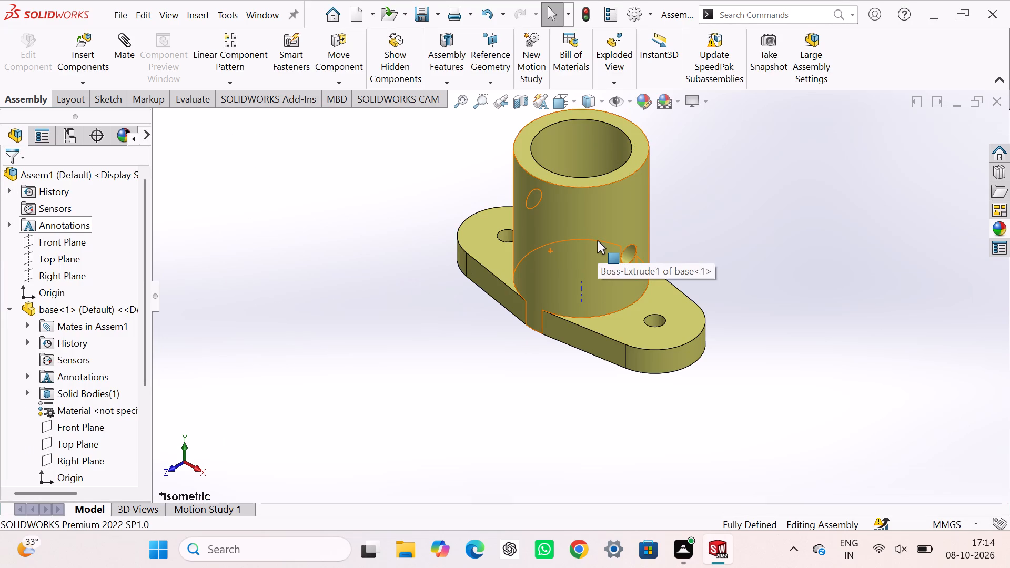
Insert the saved bolt part into the assembly, placing it upright beside the base's cylinder.
scroll(573, 250, up, 3)
scroll(579, 220, down, 4)
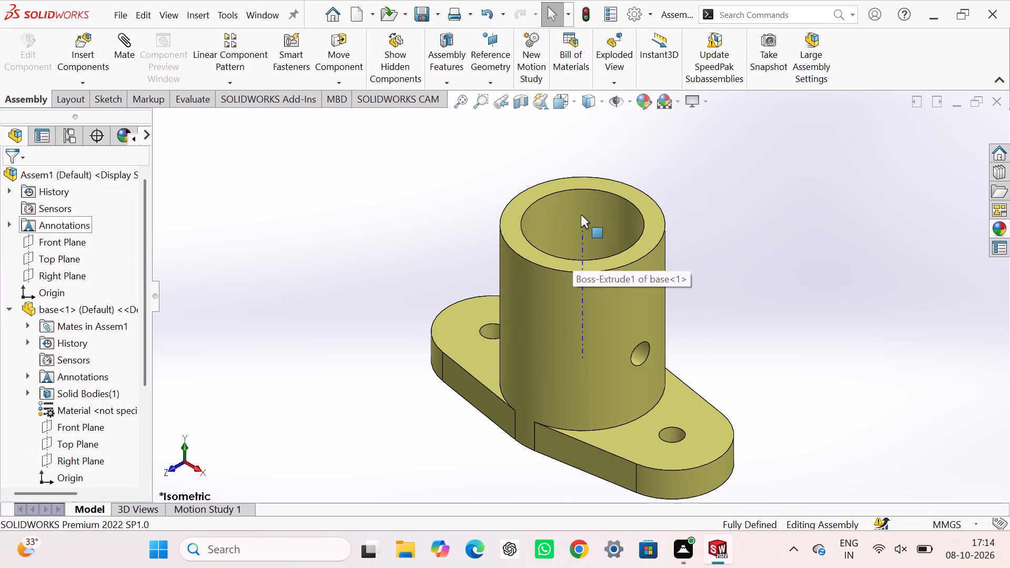
scroll(589, 405, up, 1)
click(359, 340)
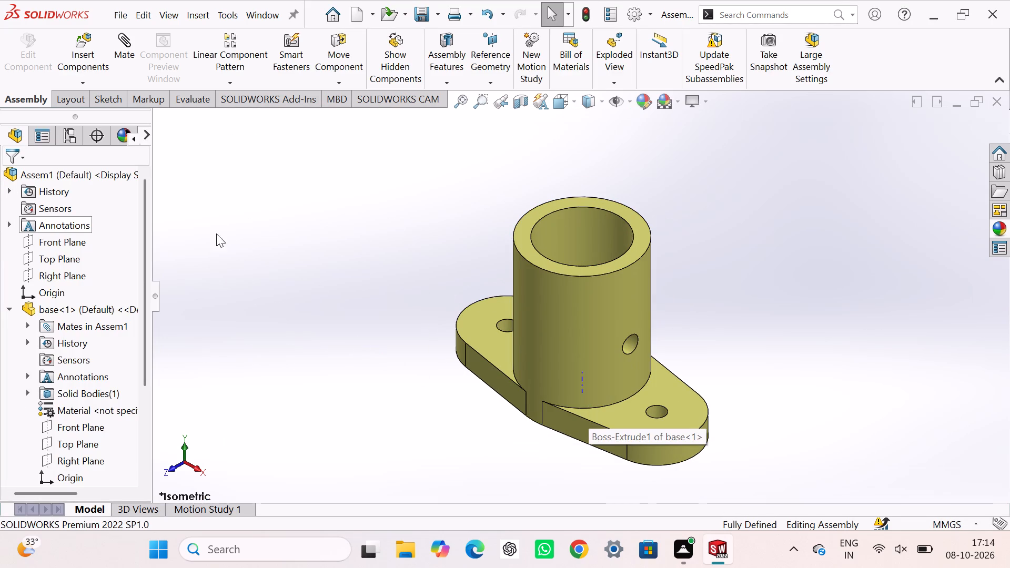
click(90, 59)
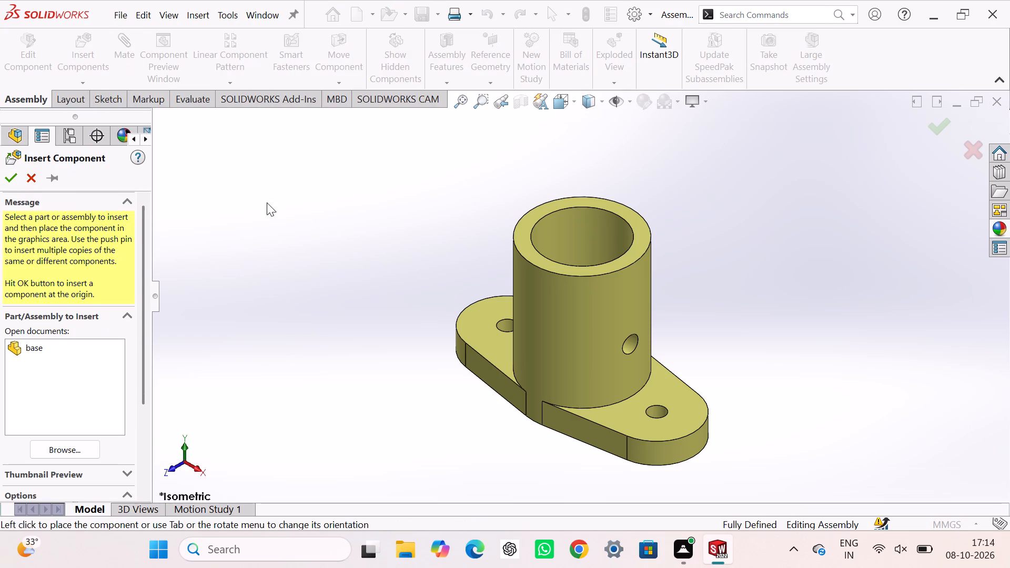
click(82, 449)
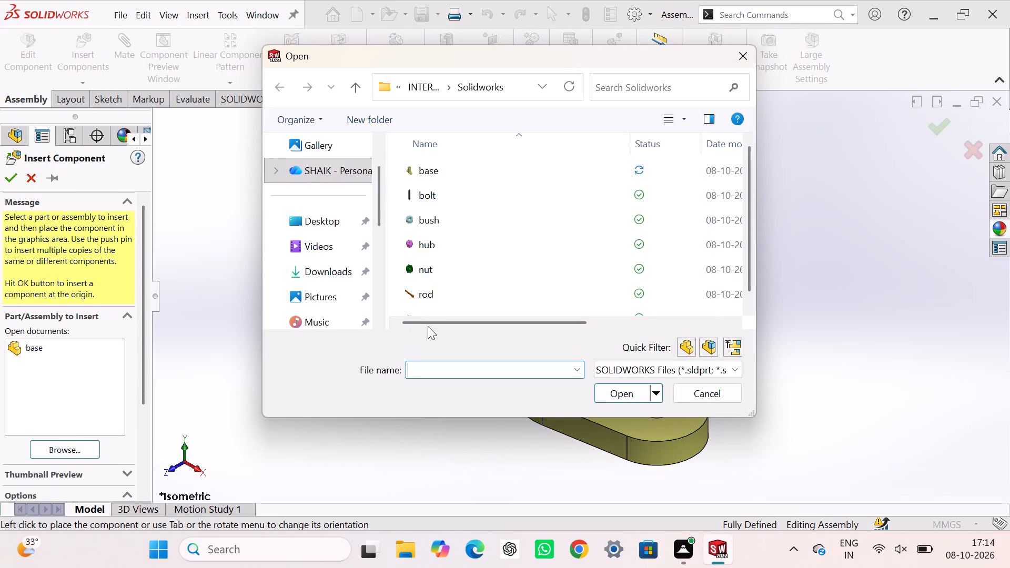
scroll(431, 273, down, 2)
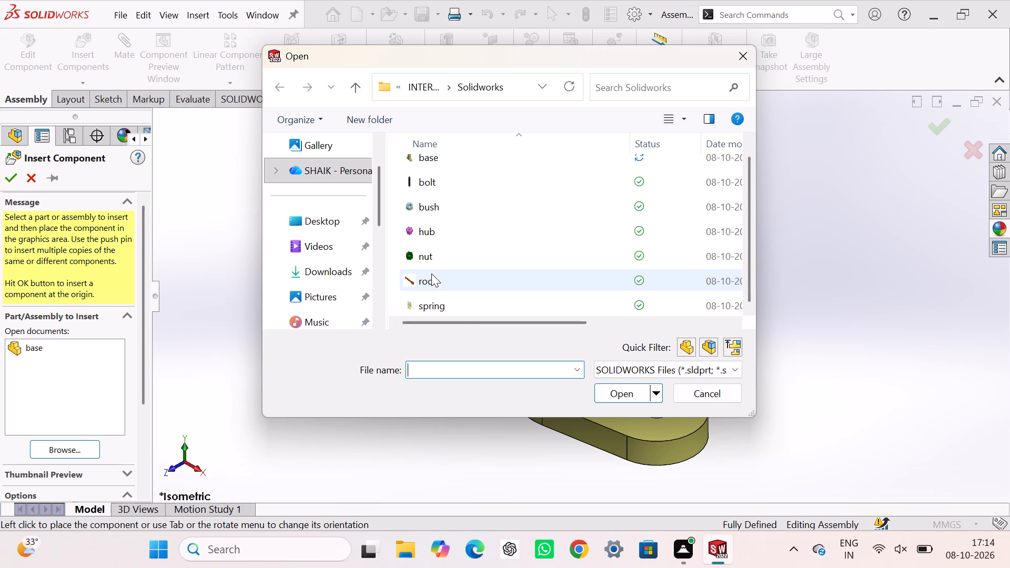
scroll(431, 273, down, 1)
click(459, 184)
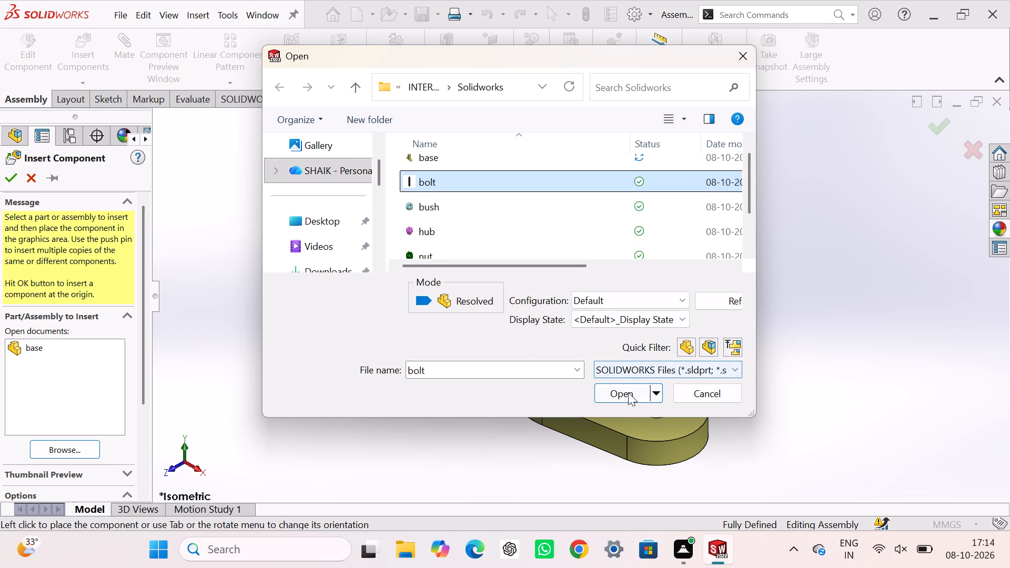
click(628, 392)
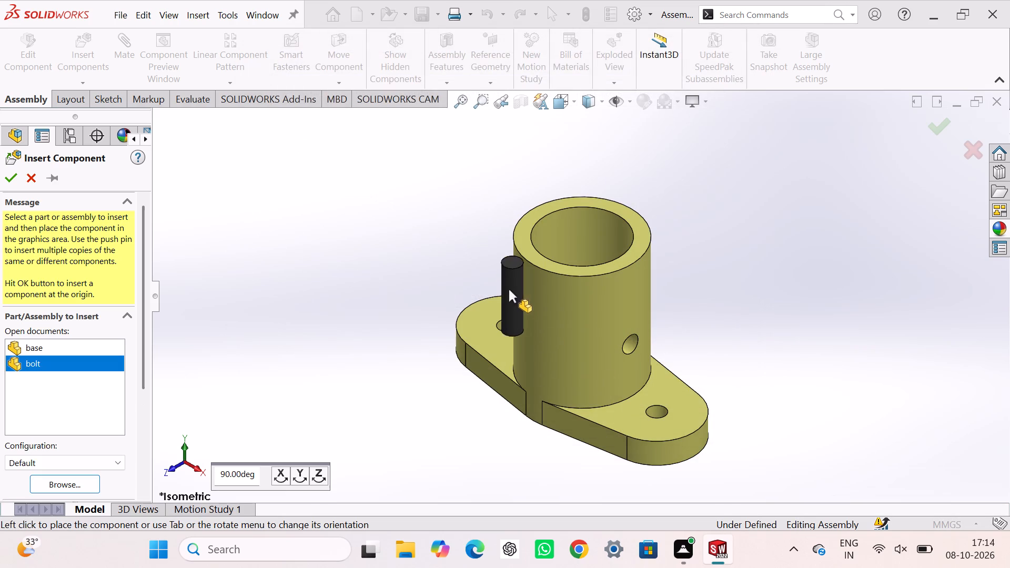
click(493, 263)
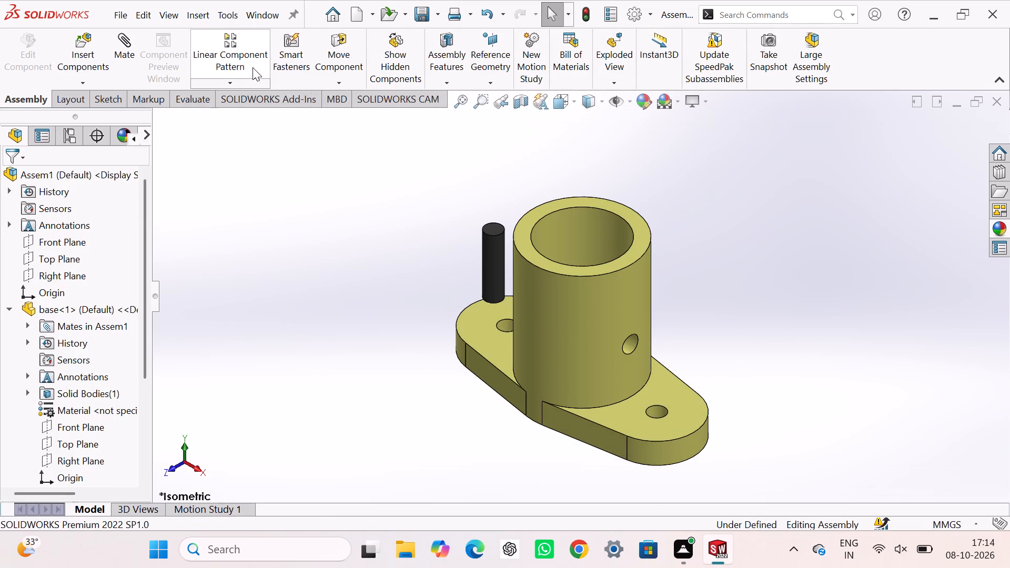
Mate the bolt's cylindrical face concentric with the 12 mm flange hole nearest to it in the base.
click(123, 38)
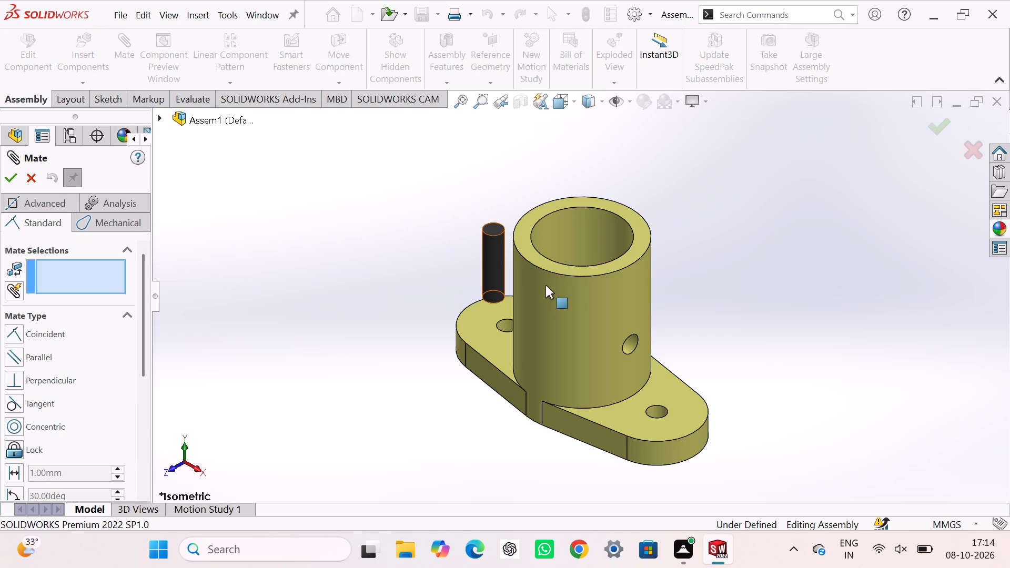
click(500, 265)
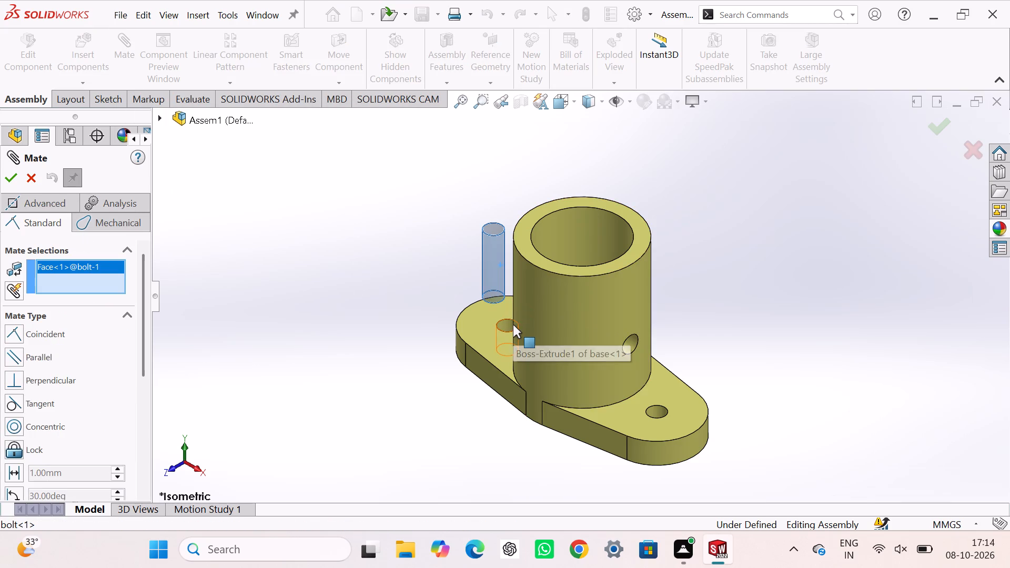
scroll(513, 324, down, 3)
click(515, 317)
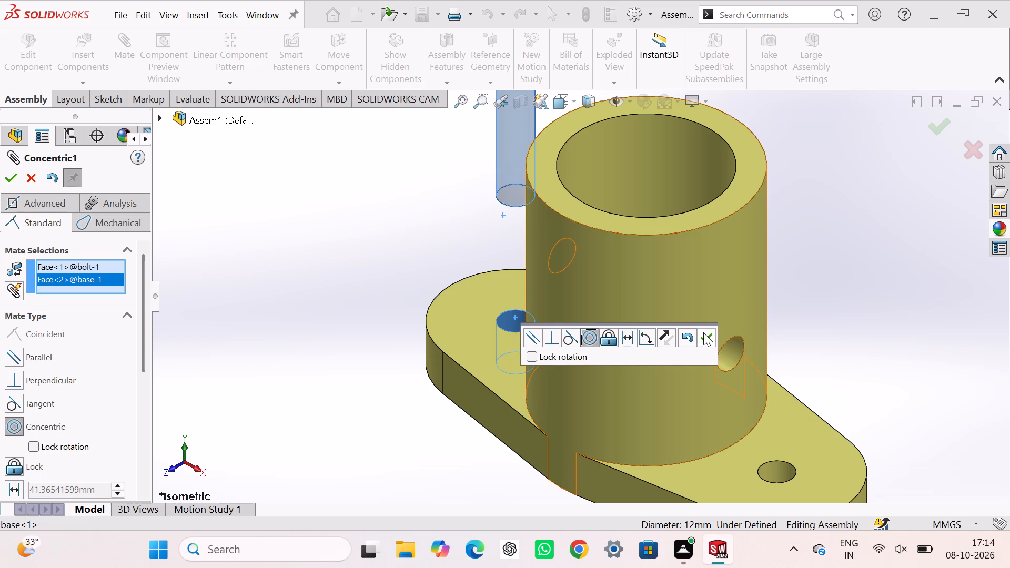
click(707, 338)
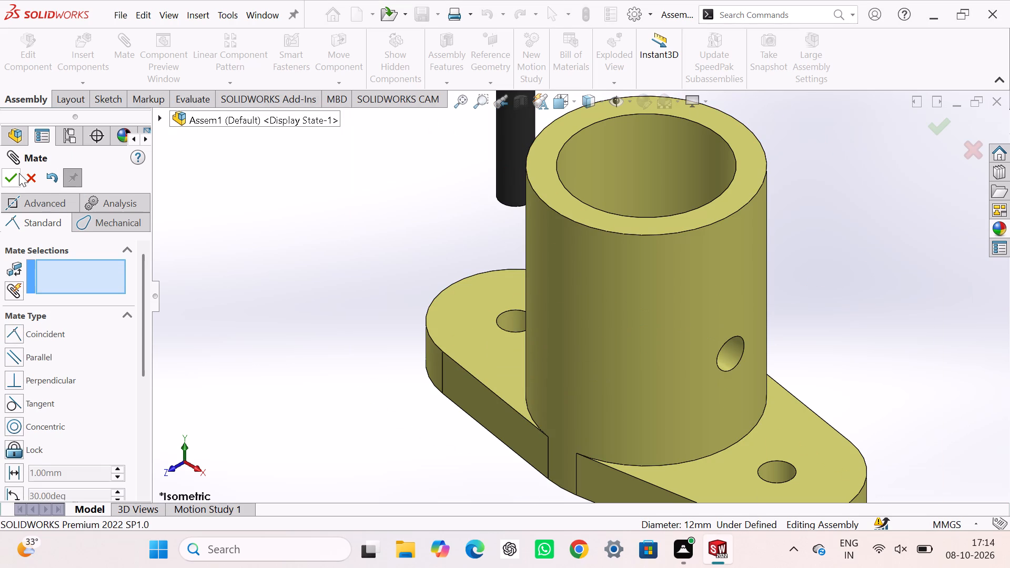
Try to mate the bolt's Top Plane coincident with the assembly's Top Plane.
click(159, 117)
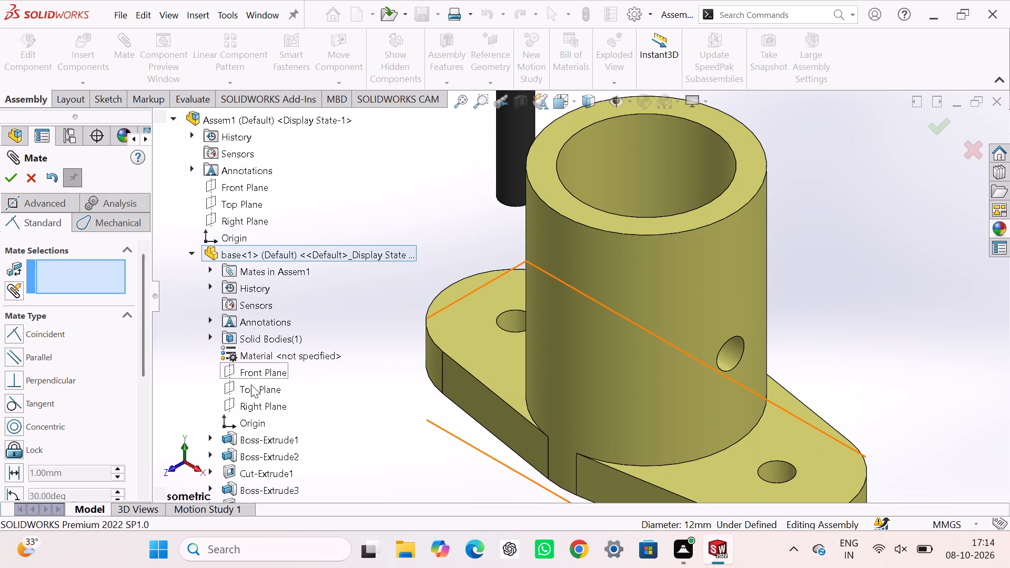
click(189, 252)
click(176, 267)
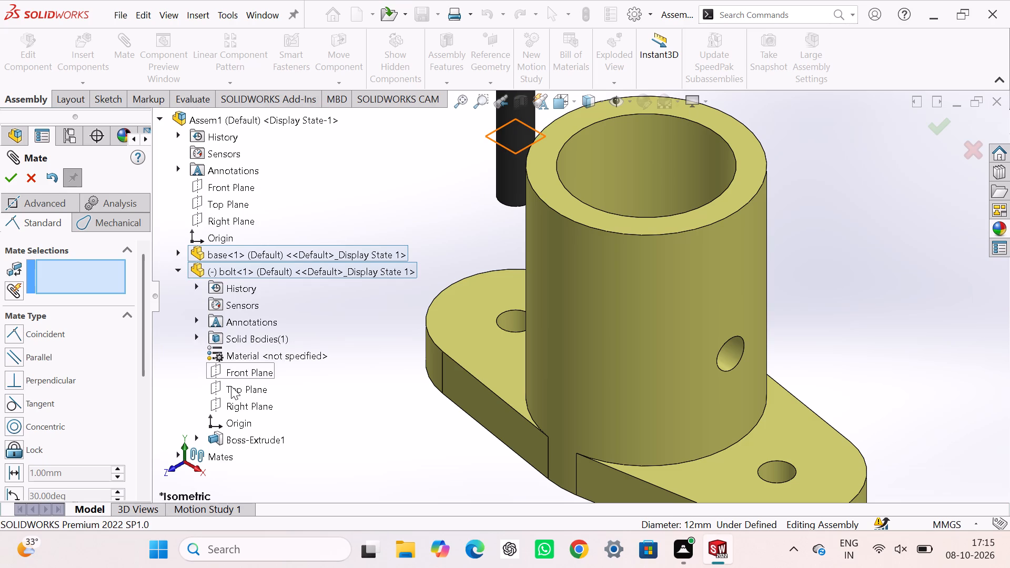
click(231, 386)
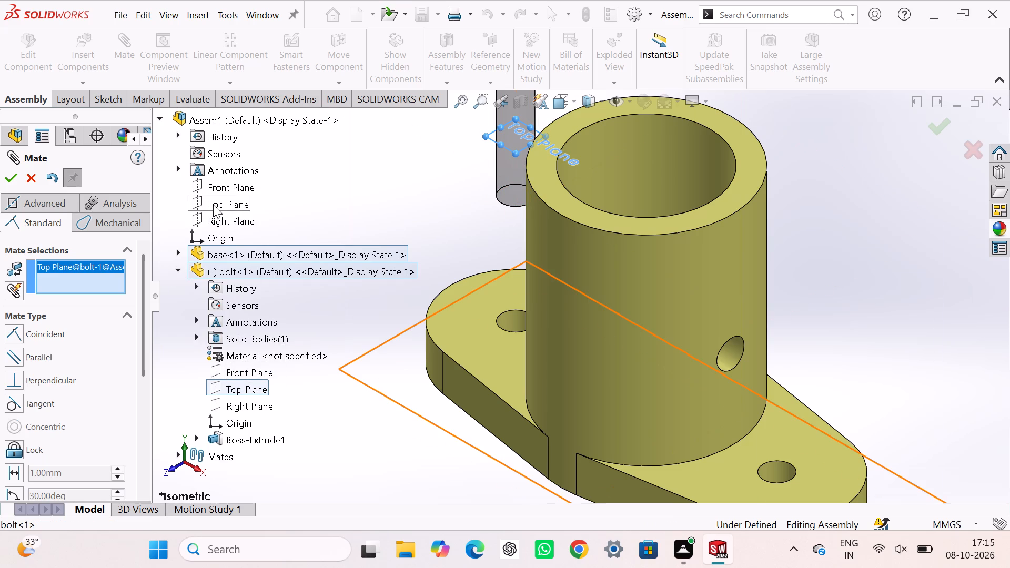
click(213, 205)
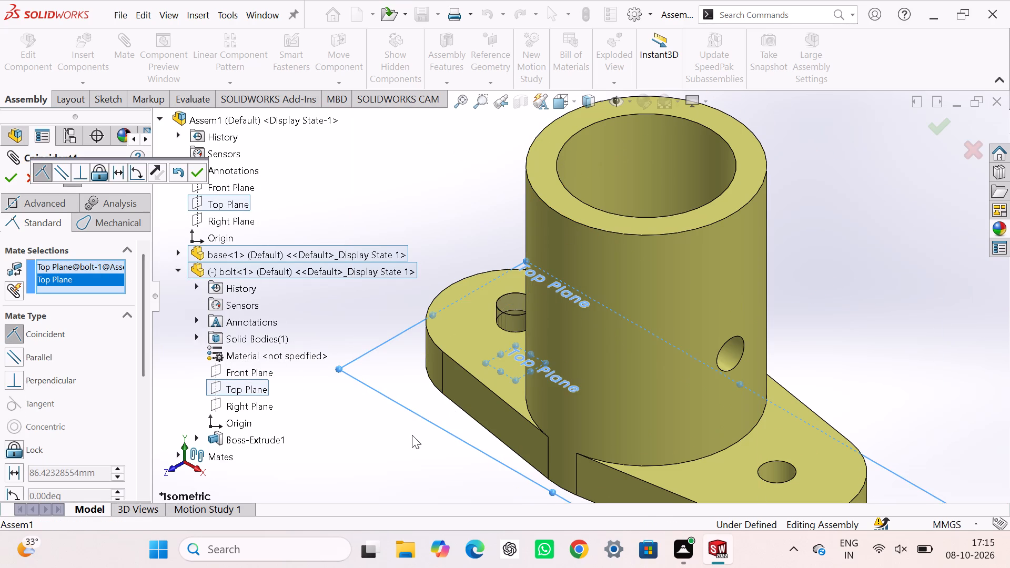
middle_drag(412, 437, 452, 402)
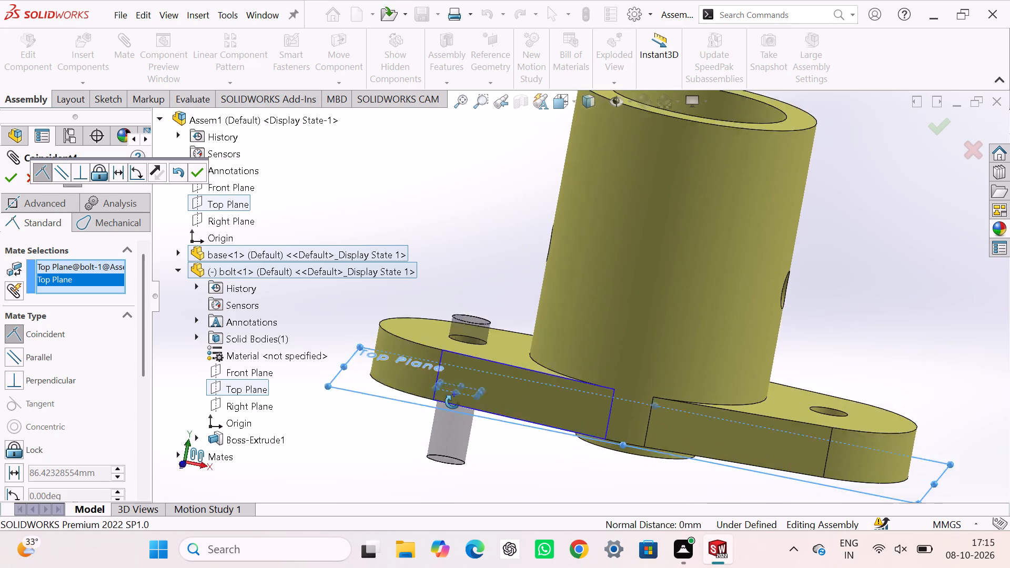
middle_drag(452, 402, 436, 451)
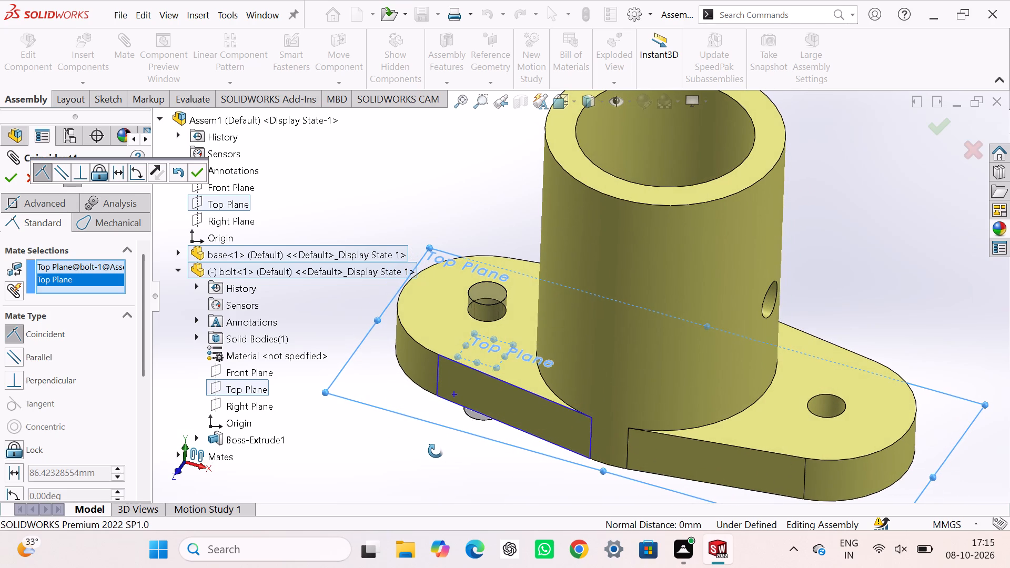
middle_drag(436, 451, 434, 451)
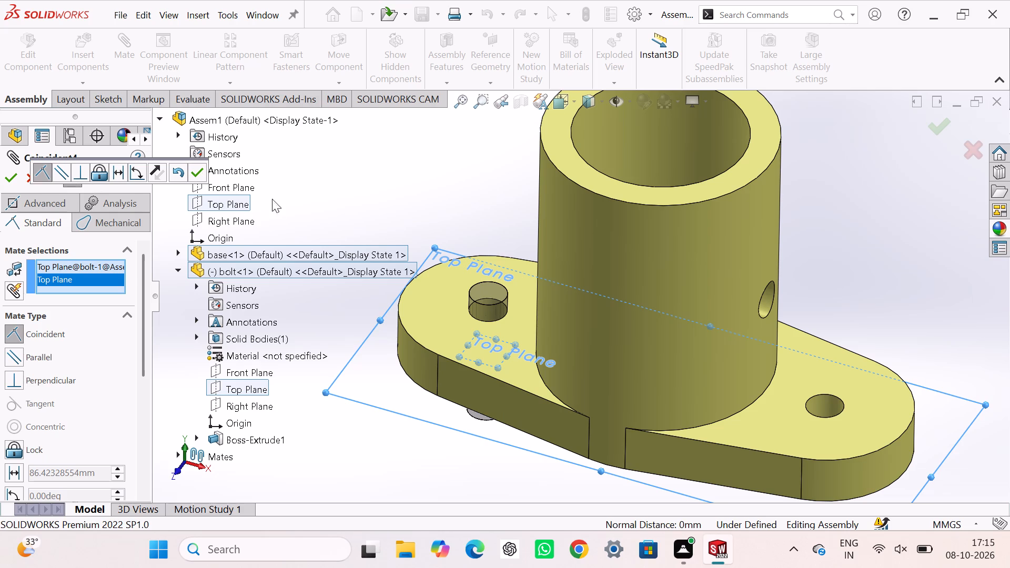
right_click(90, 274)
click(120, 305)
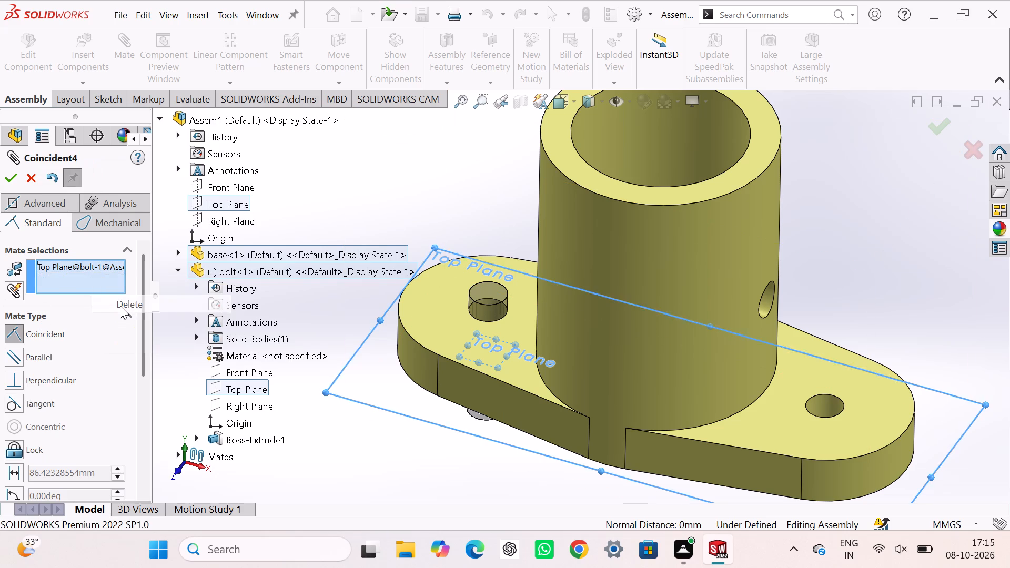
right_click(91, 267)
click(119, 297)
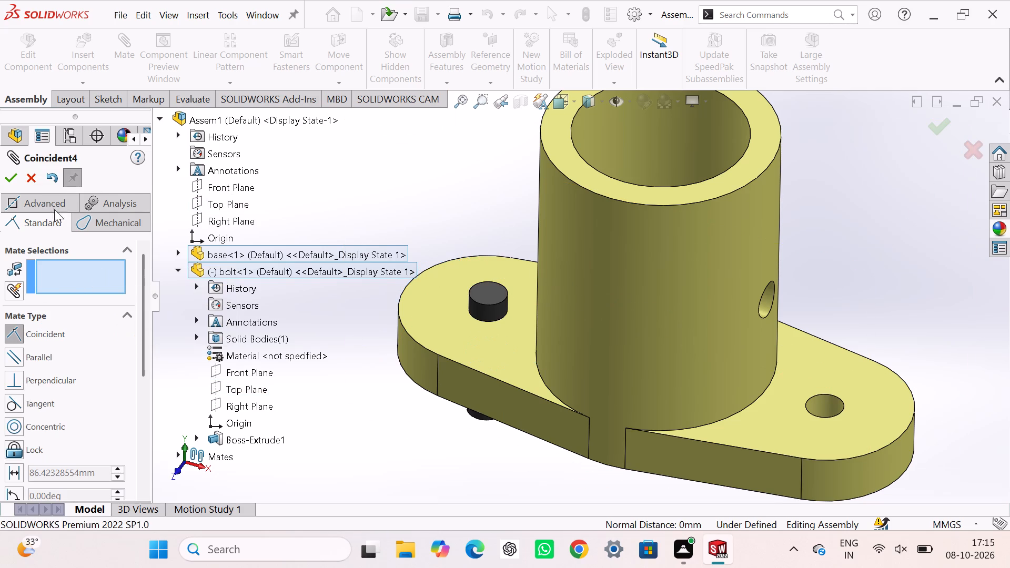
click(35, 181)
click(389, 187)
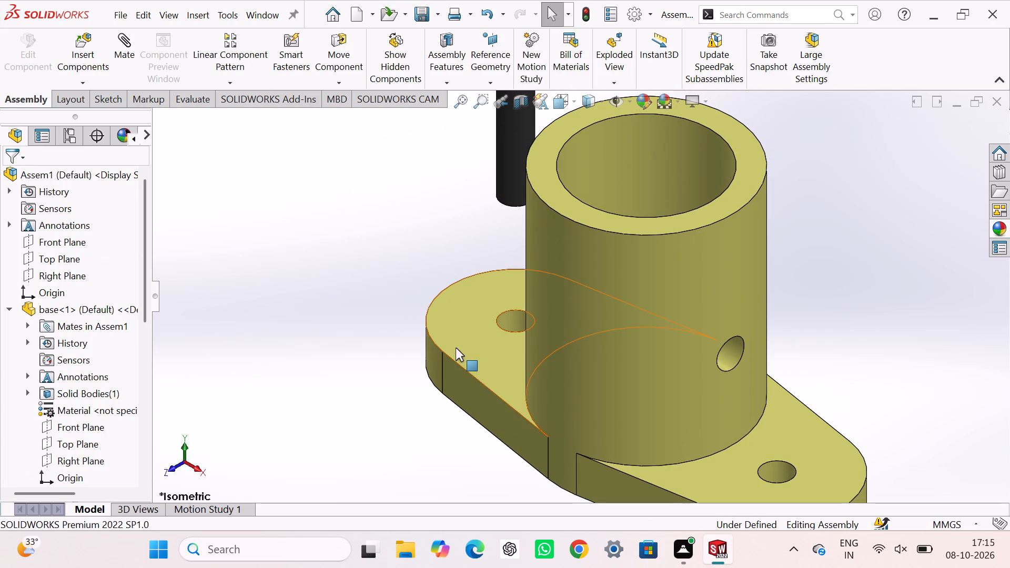
Open the base part, change its flange plate extrusion (Boss-Extrude1) end condition to Mid Plane, and save the part.
right_drag(476, 373, 476, 368)
click(517, 290)
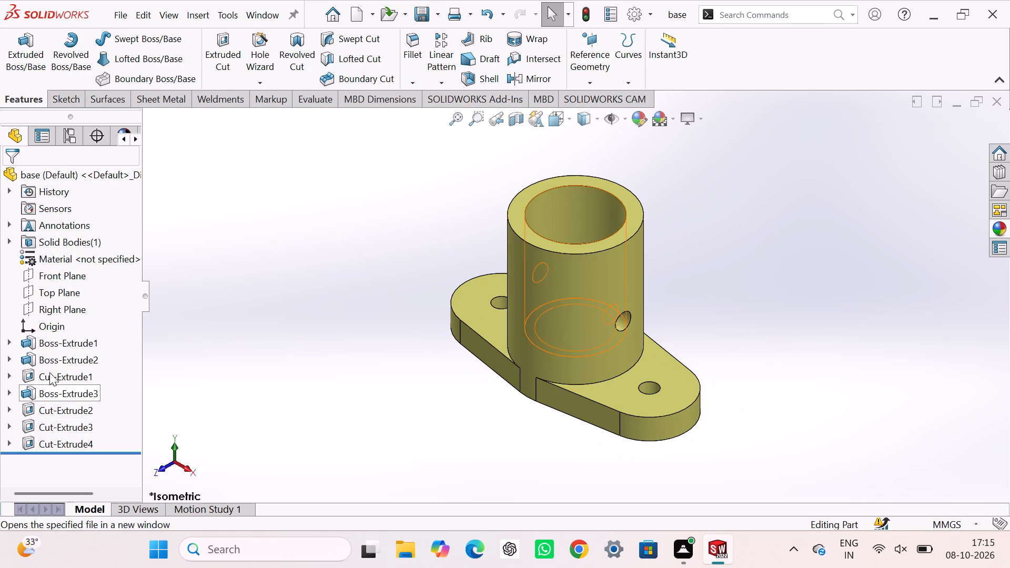
click(55, 346)
click(64, 308)
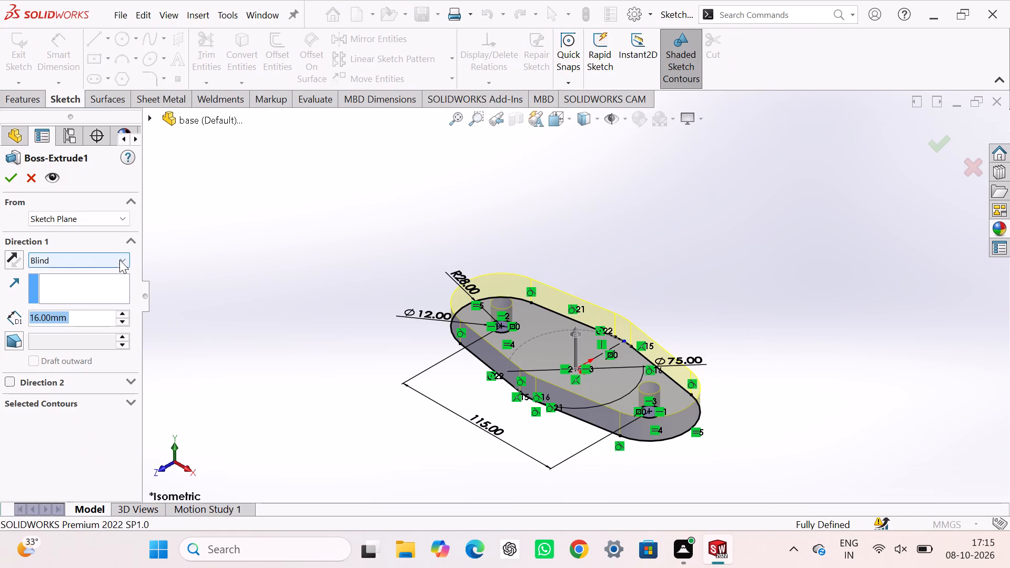
click(119, 260)
click(98, 330)
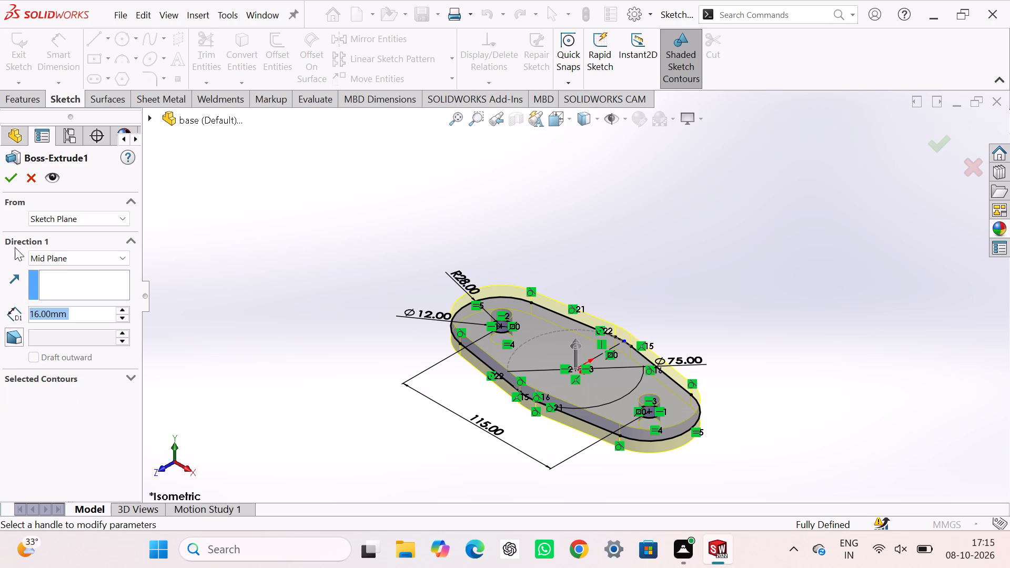
click(12, 178)
click(247, 265)
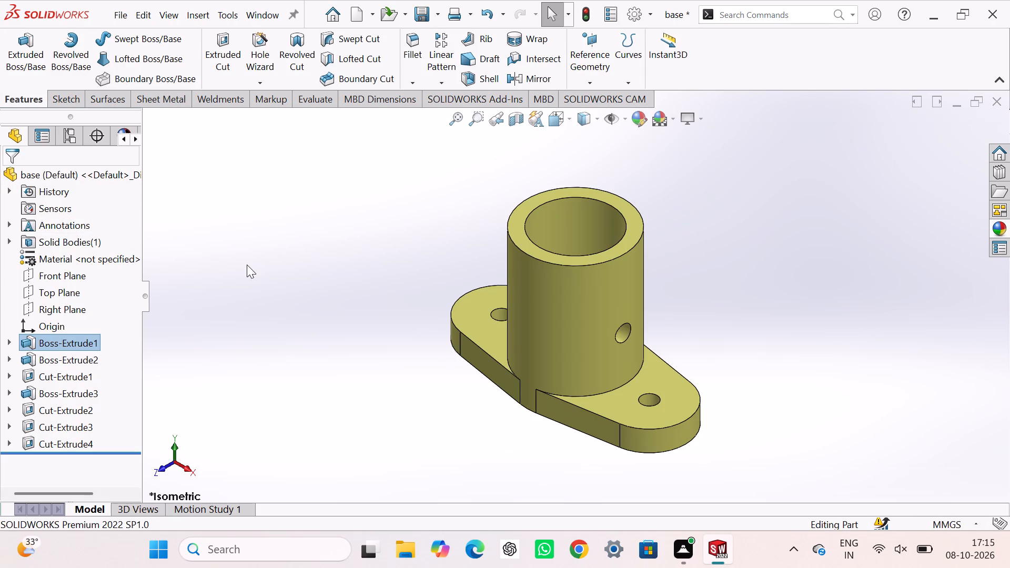
key(ctrl+s)
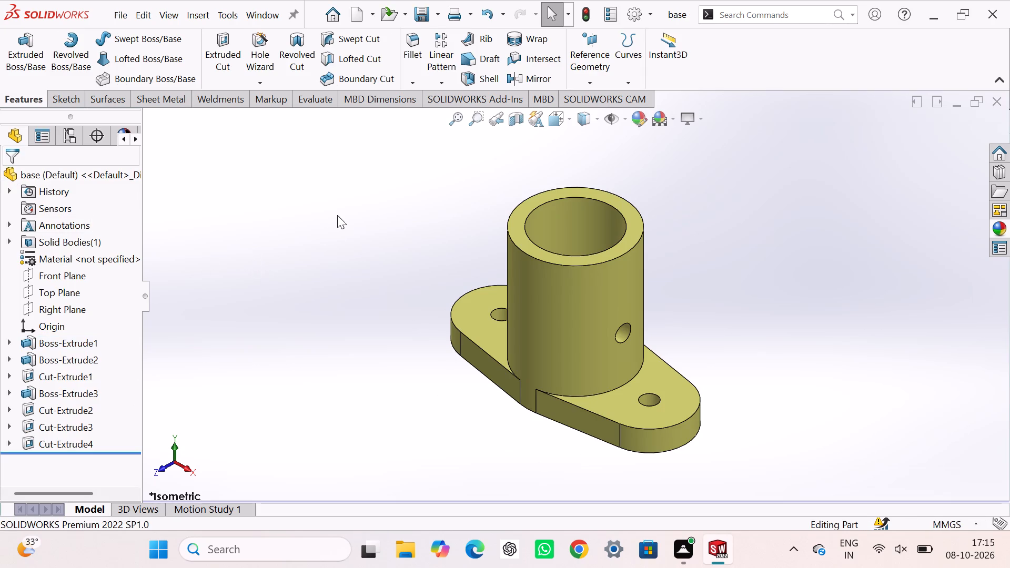
Return to the assembly with the edited base and close the base part document.
click(582, 4)
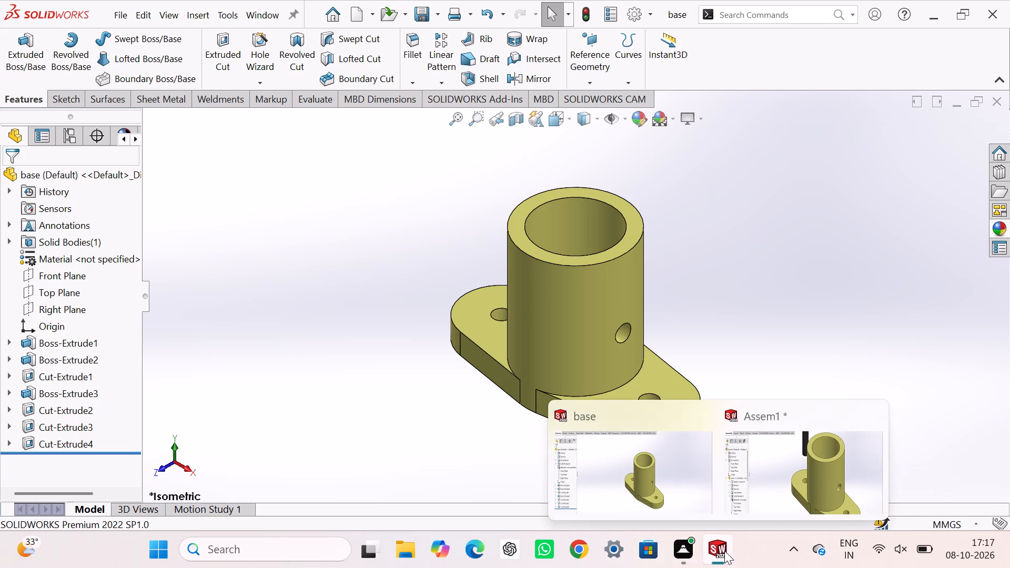
click(660, 493)
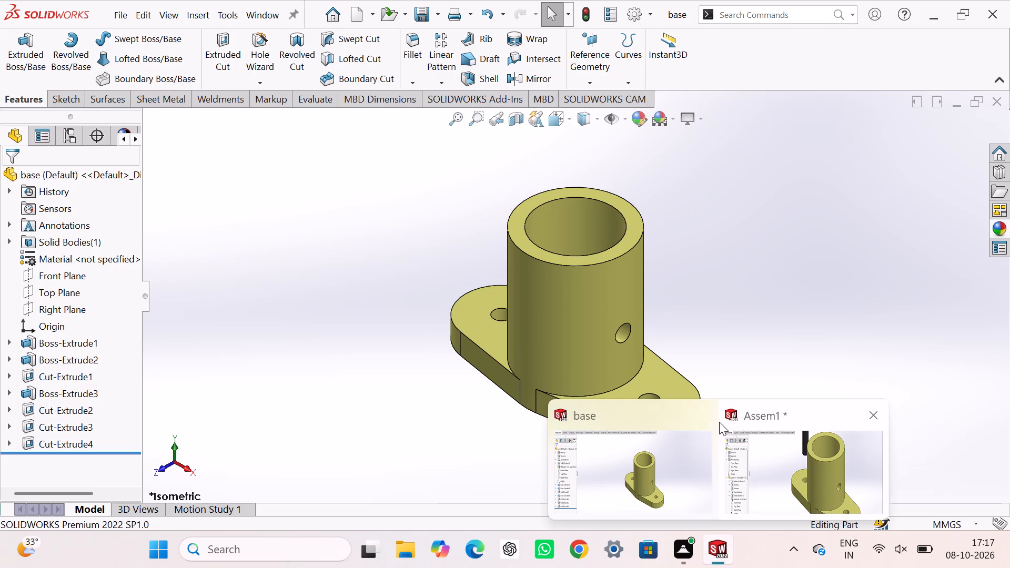
click(801, 453)
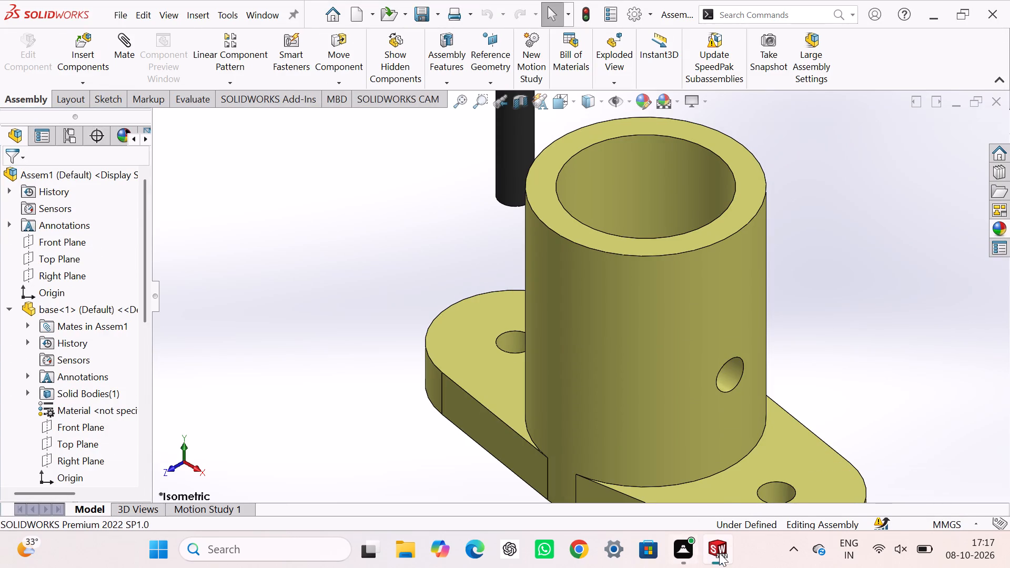
click(693, 418)
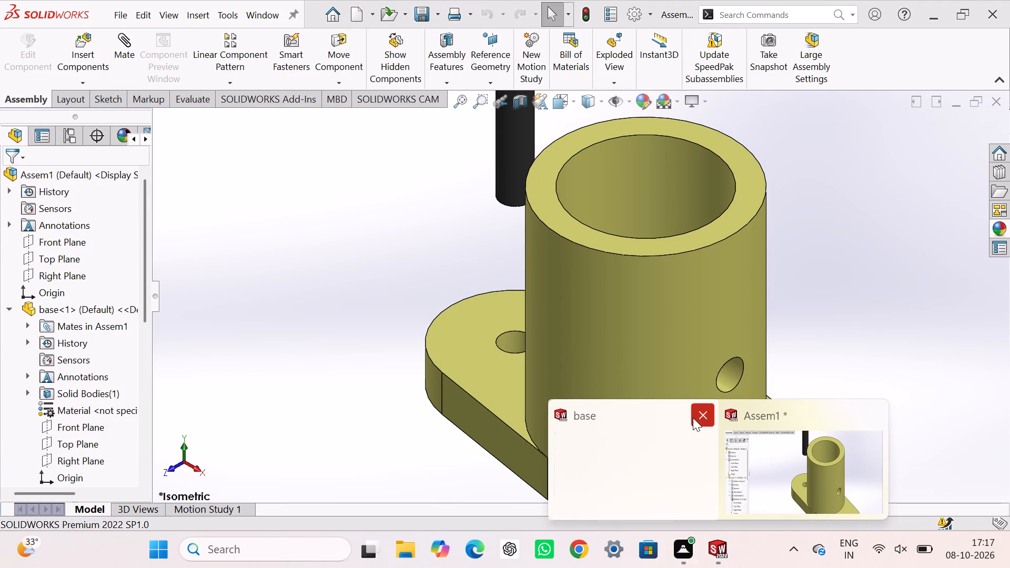
click(385, 293)
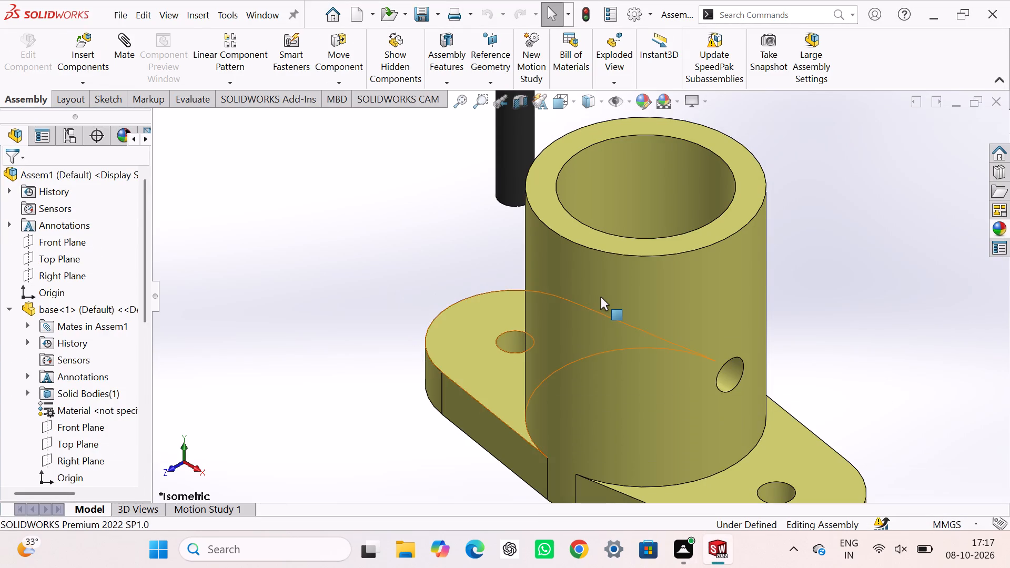
Mate the bolt's Top Plane coincident with the assembly's Top Plane.
scroll(600, 297, up, 2)
click(383, 294)
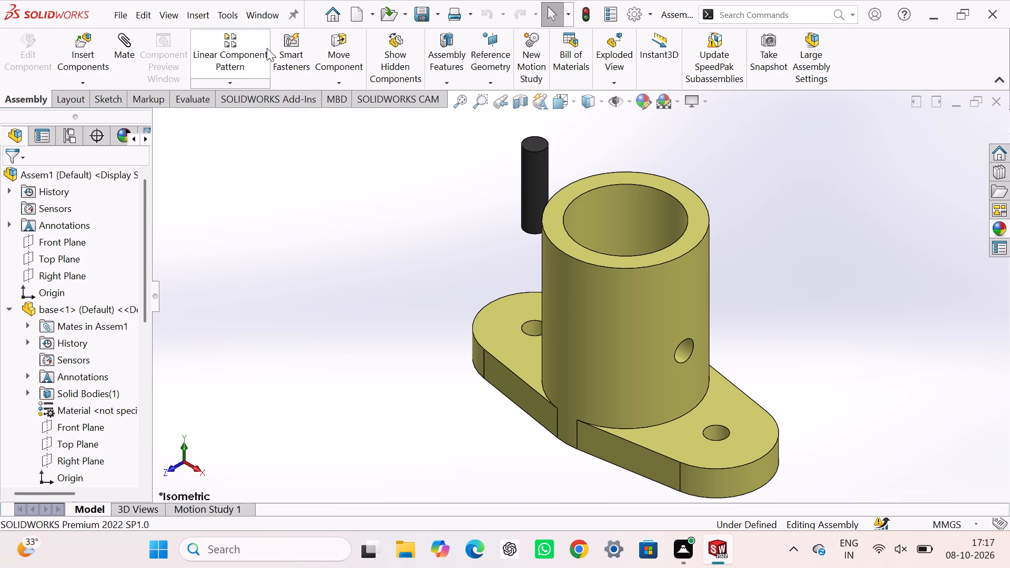
click(128, 45)
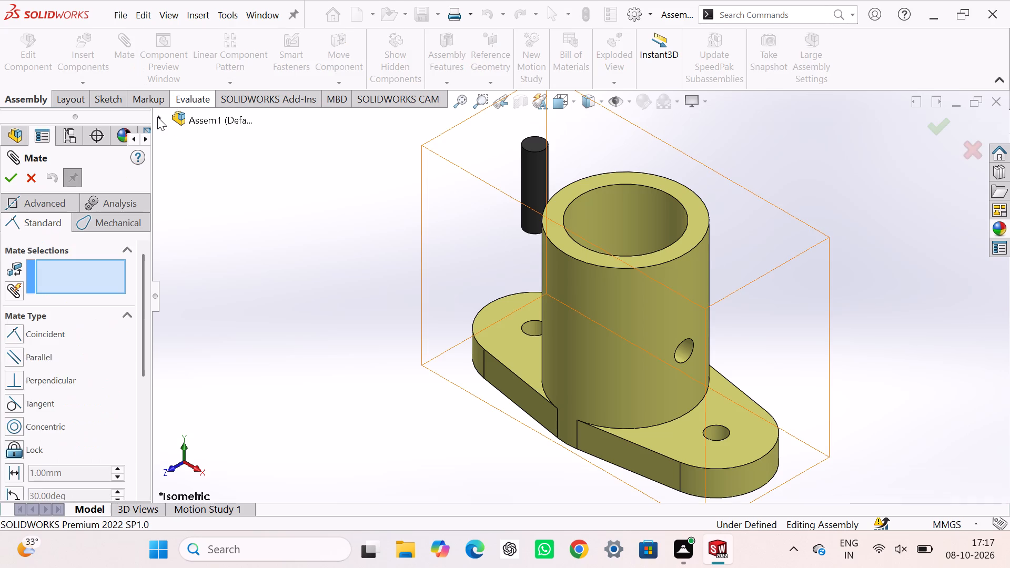
click(157, 117)
click(204, 204)
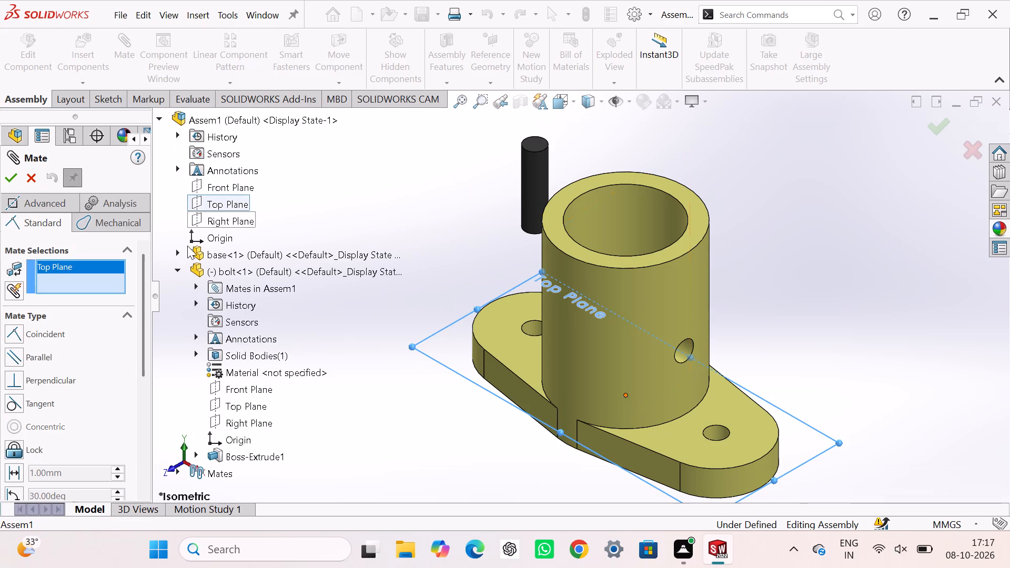
click(246, 409)
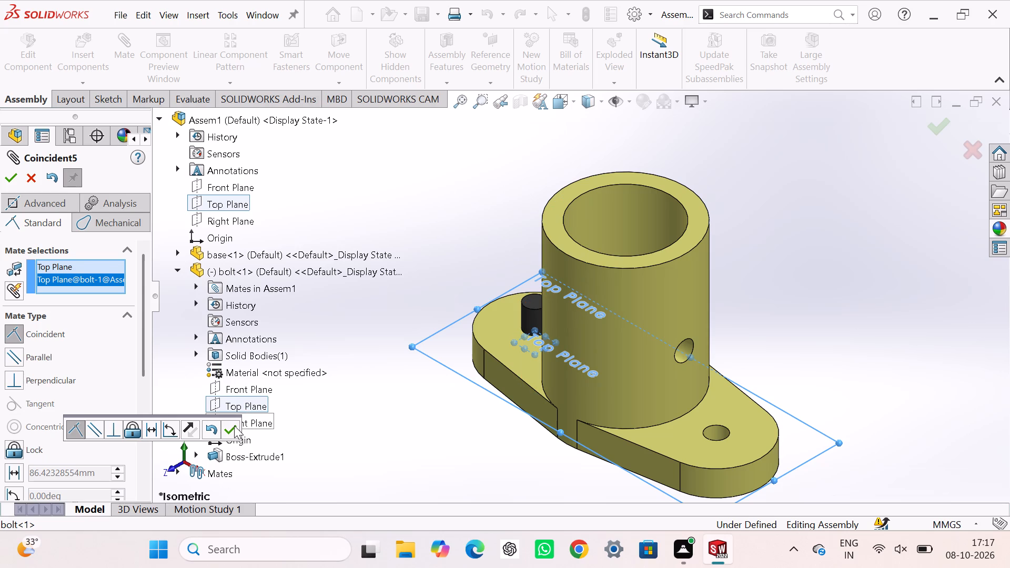
click(233, 425)
click(456, 227)
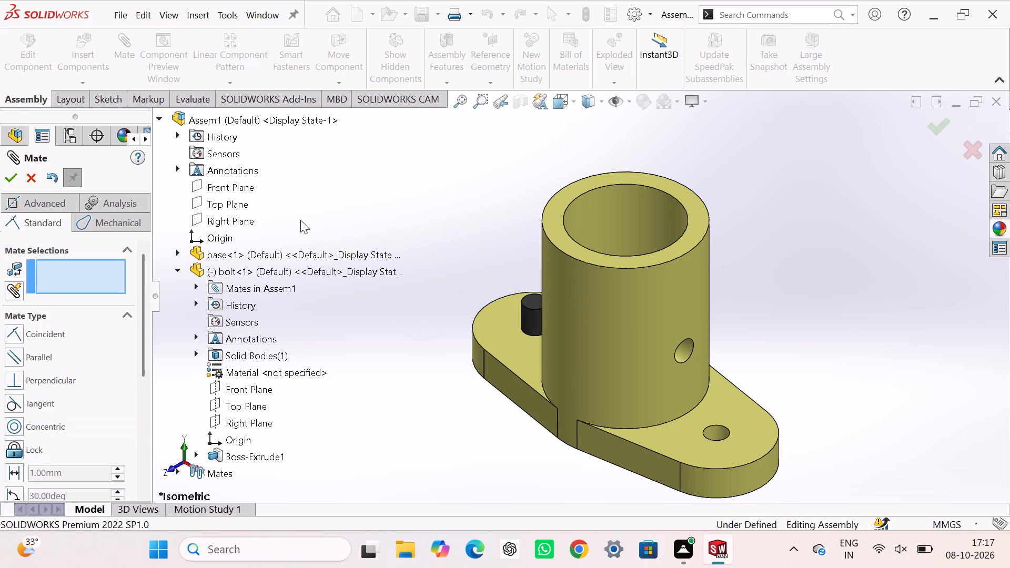
Mate the bolt's Front Plane coincident with the assembly's Front Plane and finish mating.
click(237, 182)
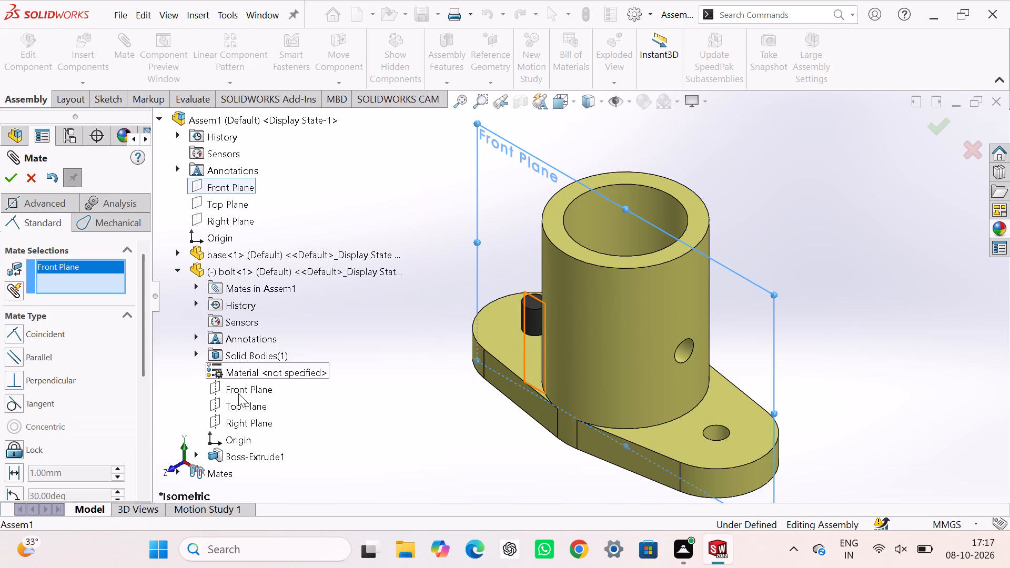
click(238, 393)
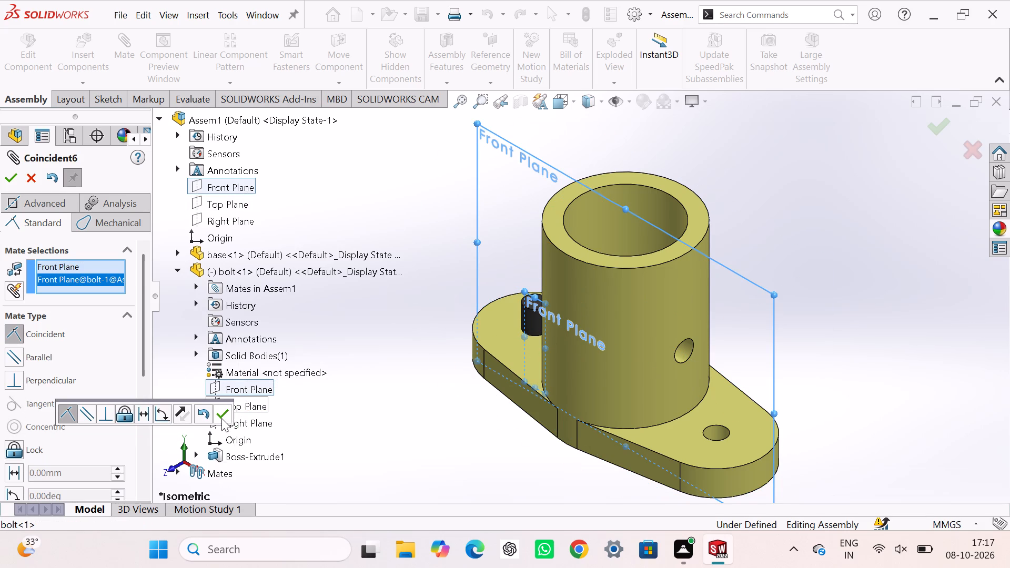
click(221, 418)
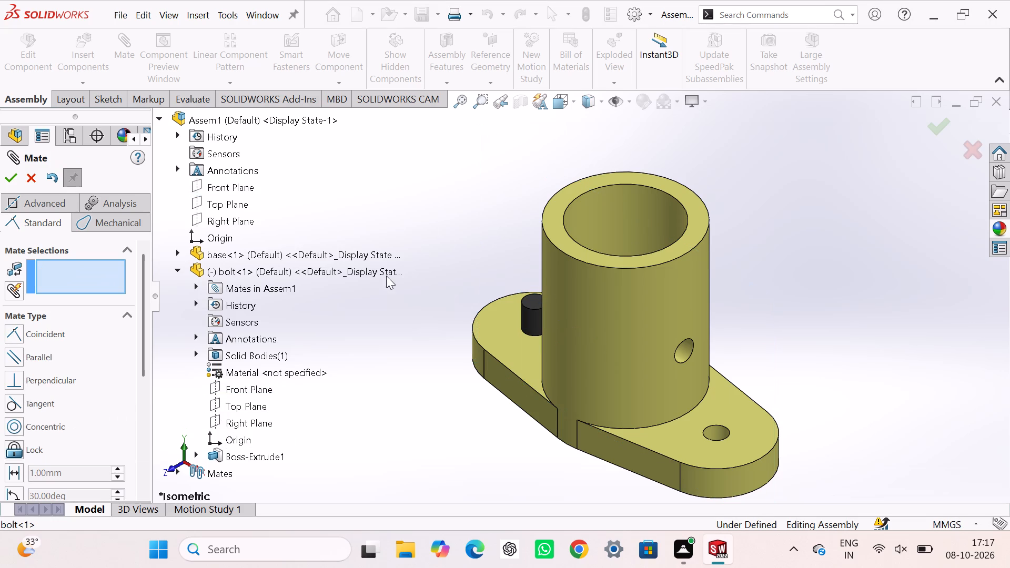
click(468, 186)
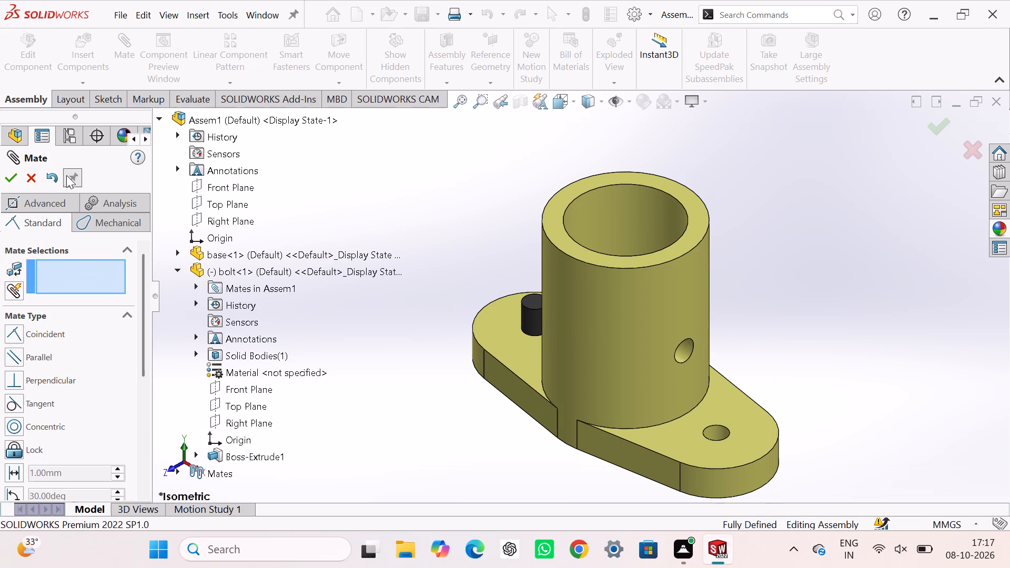
click(12, 169)
click(453, 212)
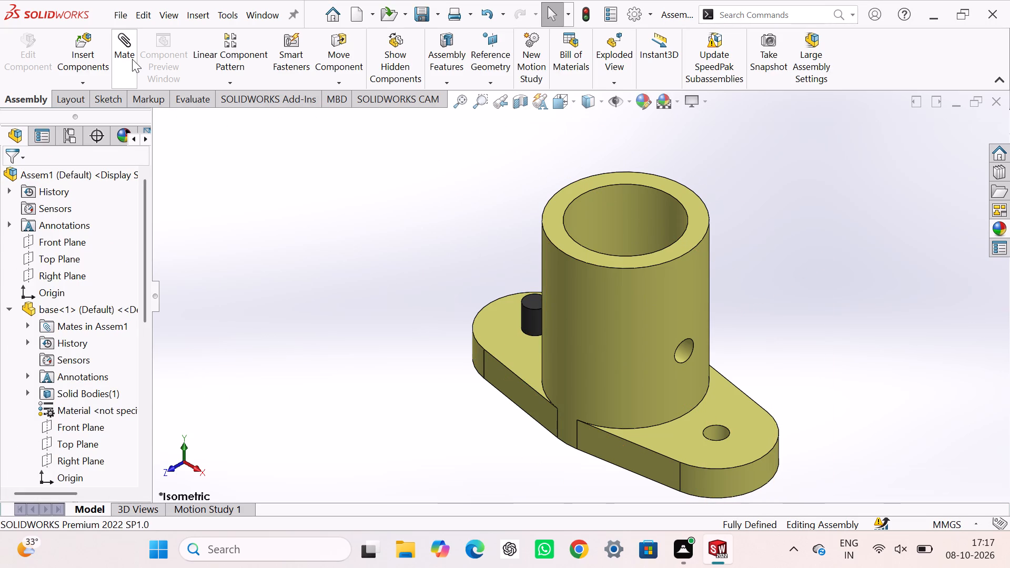
Insert the saved nut part into the assembly and place it just above the bolt.
click(95, 44)
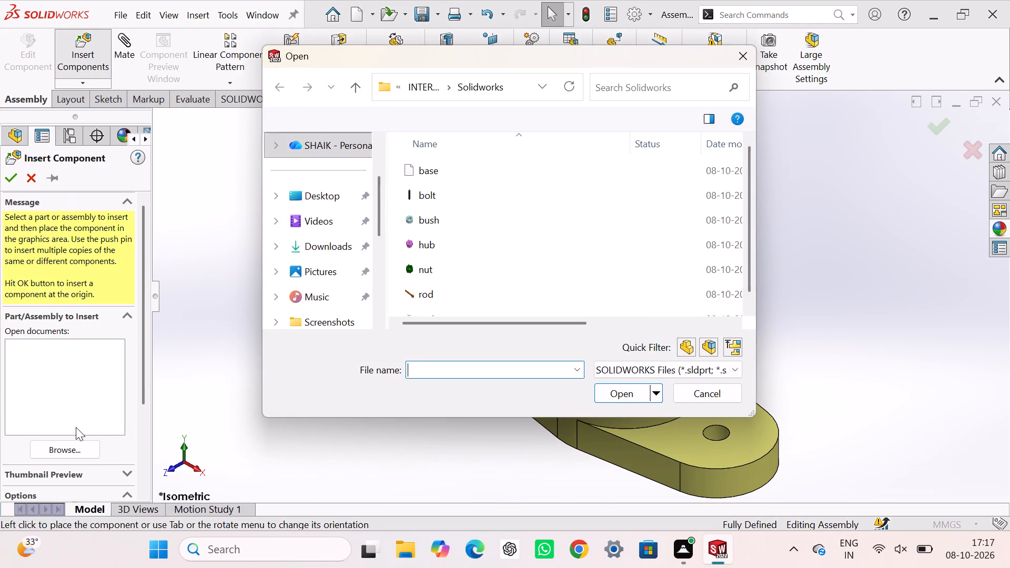
click(422, 266)
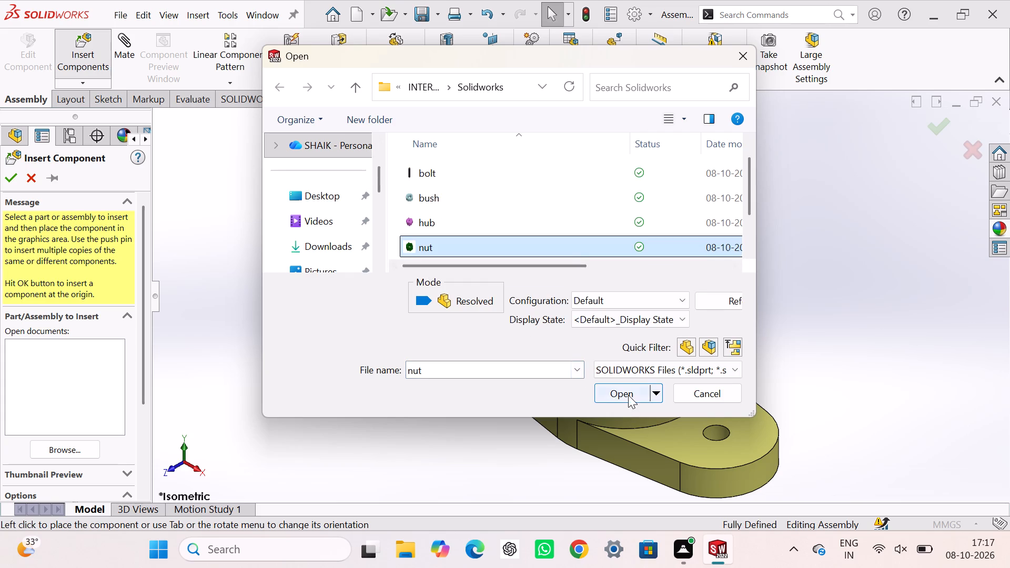
click(628, 395)
click(513, 265)
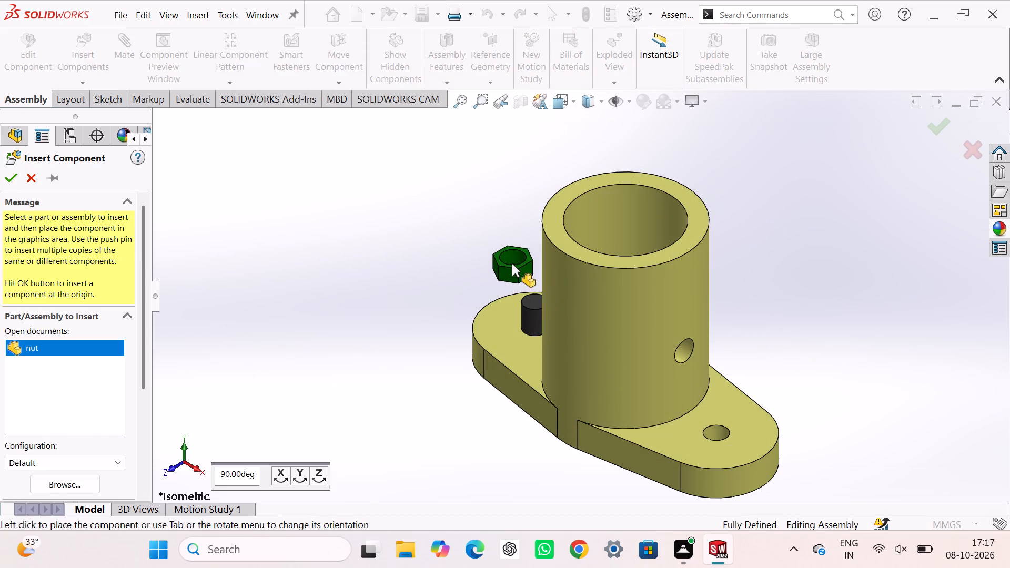
click(390, 244)
Mate the nut's inner hole face concentric with the bolt's cylindrical face.
click(125, 39)
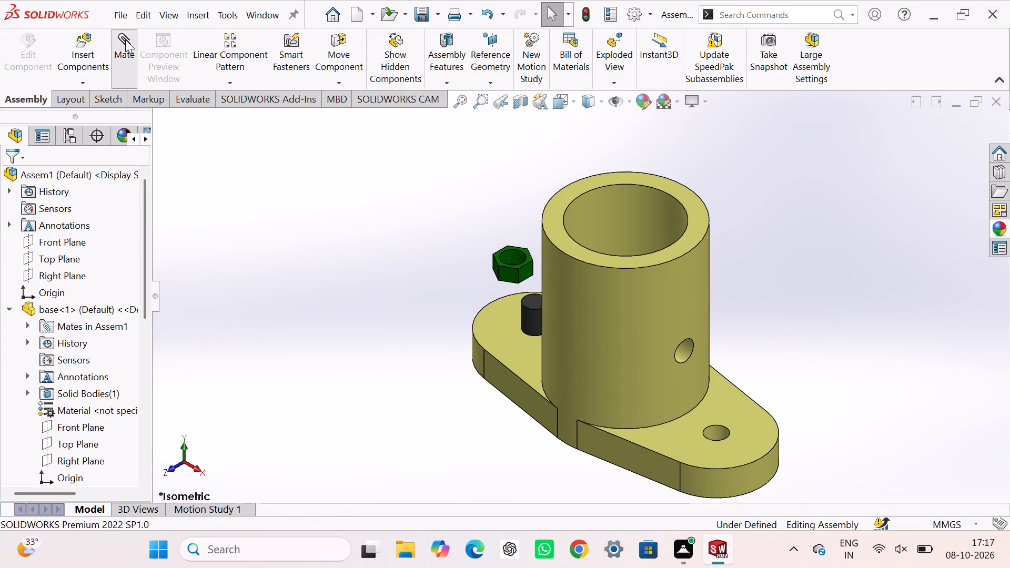
click(512, 258)
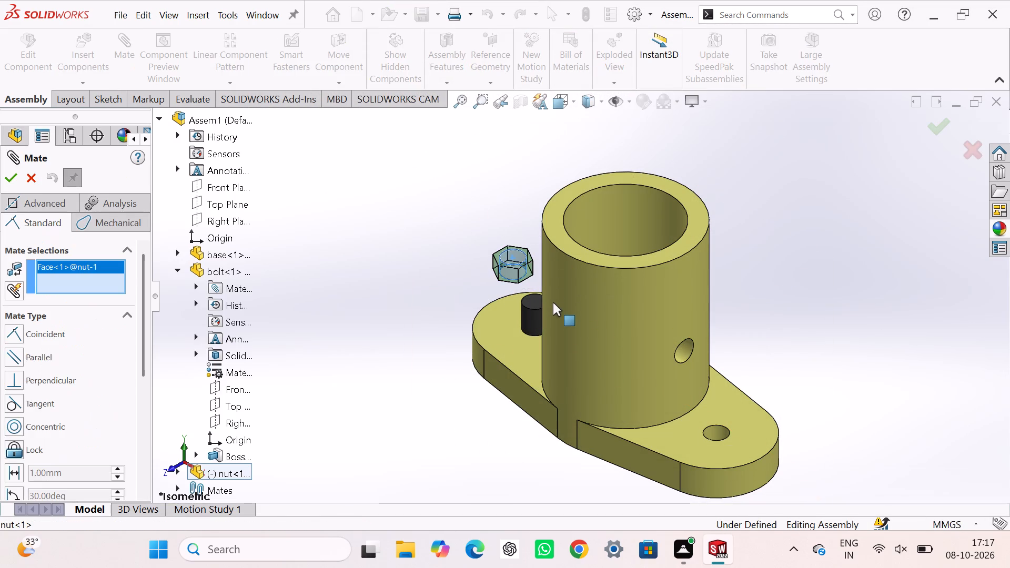
click(531, 322)
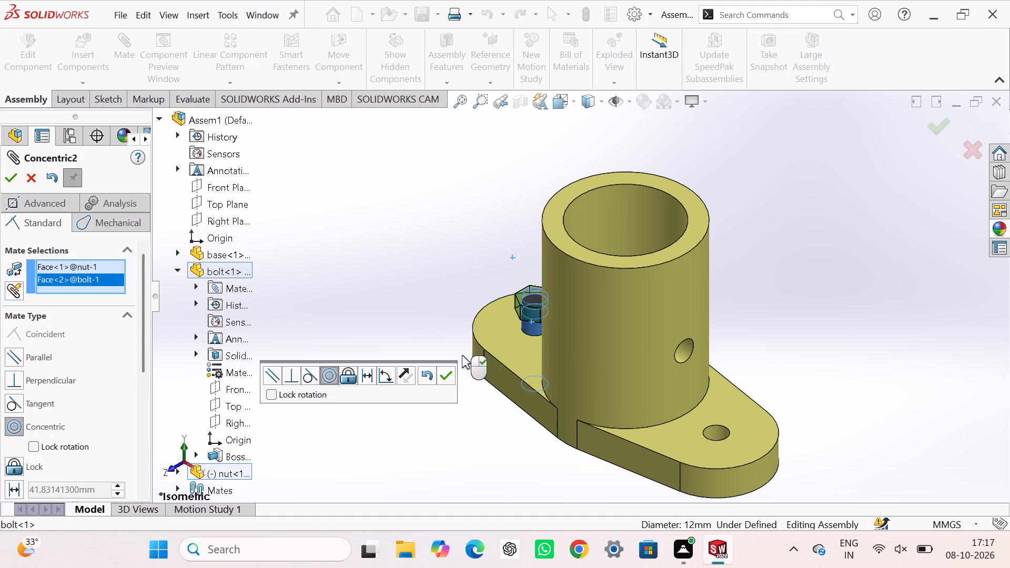
click(450, 374)
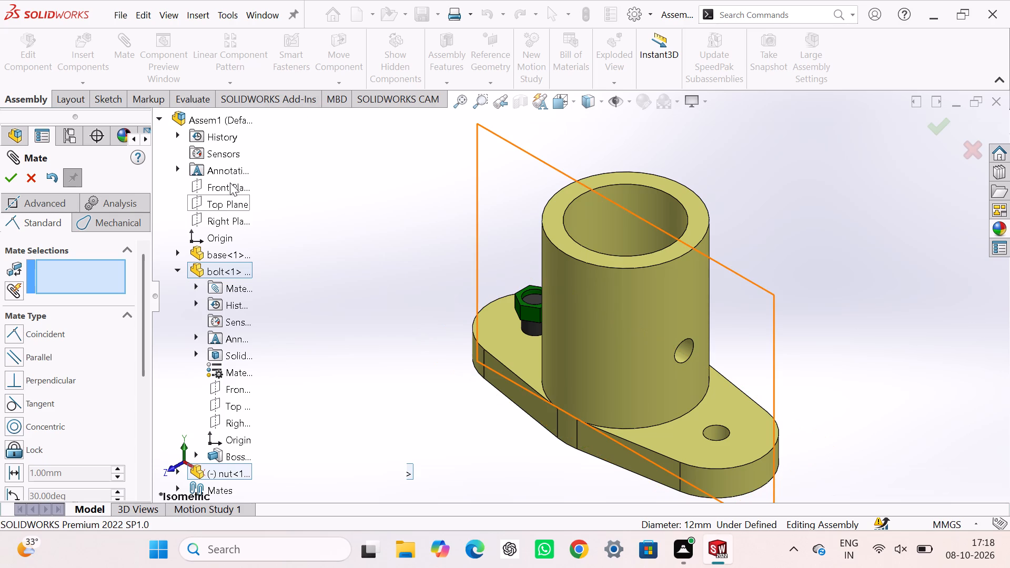
Mate the nut's Front Plane coincident with the assembly's Front Plane.
click(231, 190)
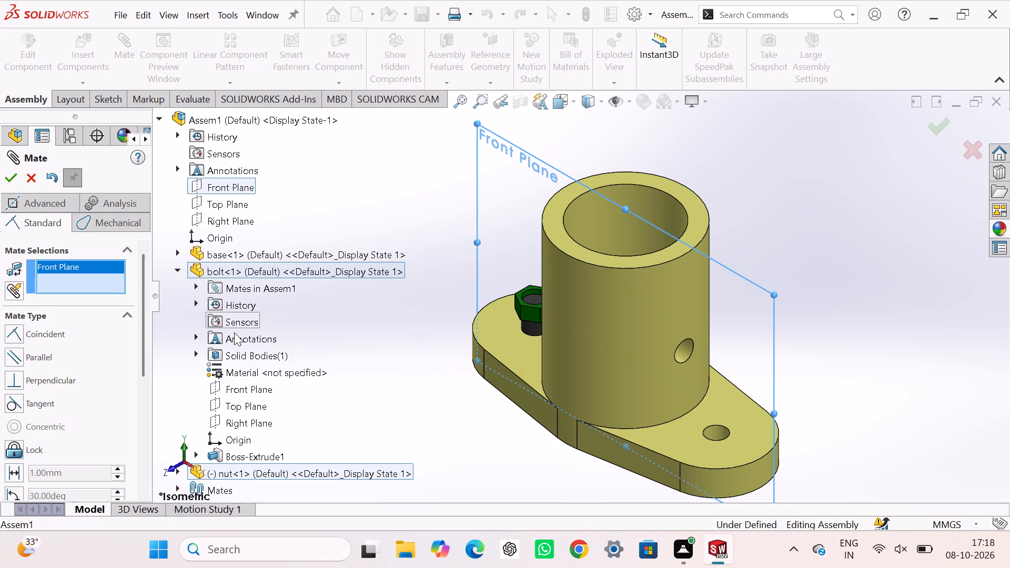
click(174, 267)
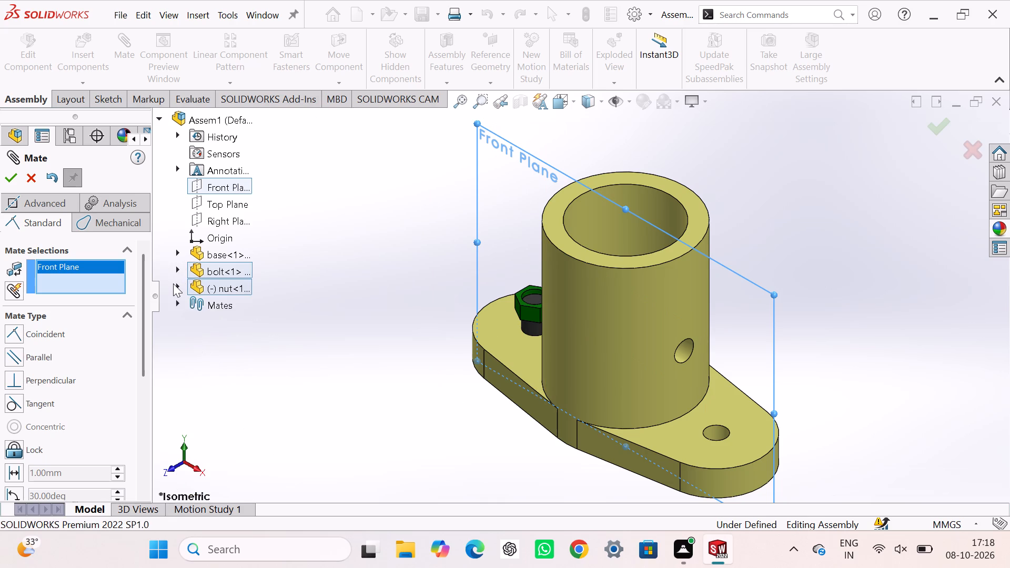
click(173, 283)
click(178, 286)
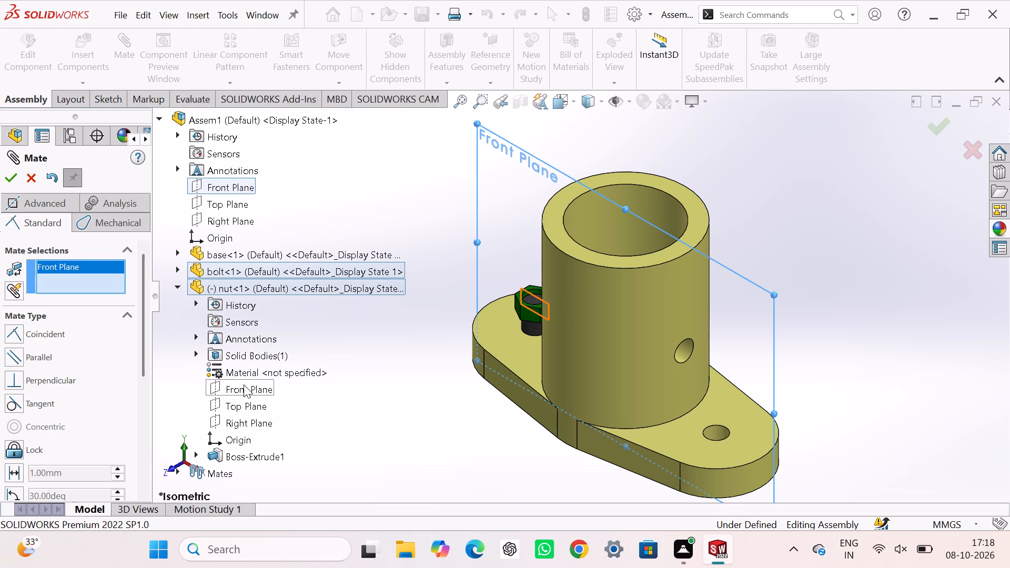
click(244, 384)
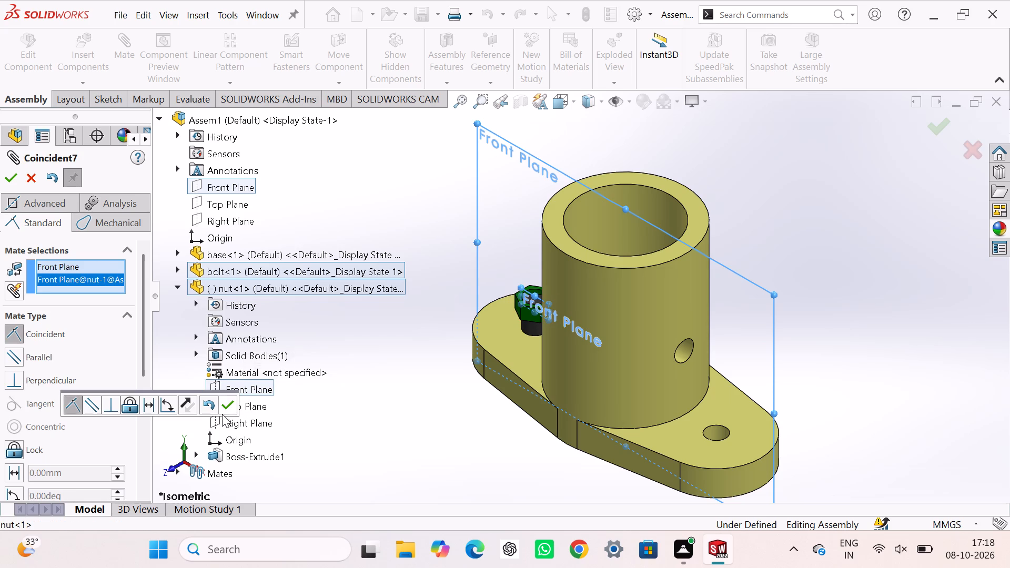
click(225, 403)
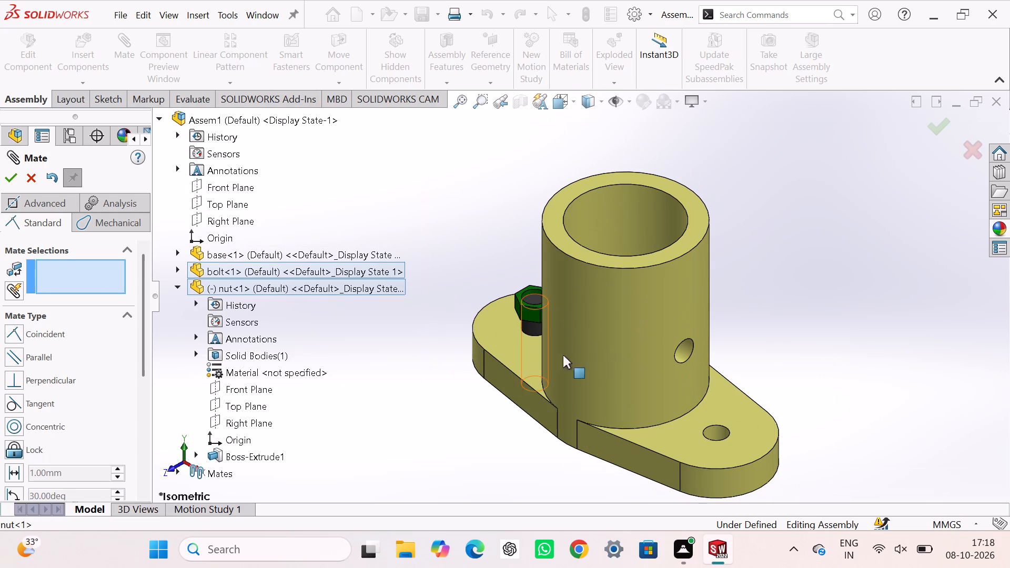
Mate the nut's underside coincident with the upper face of the base's flange and finish mating.
click(507, 339)
middle_drag(518, 332, 570, 175)
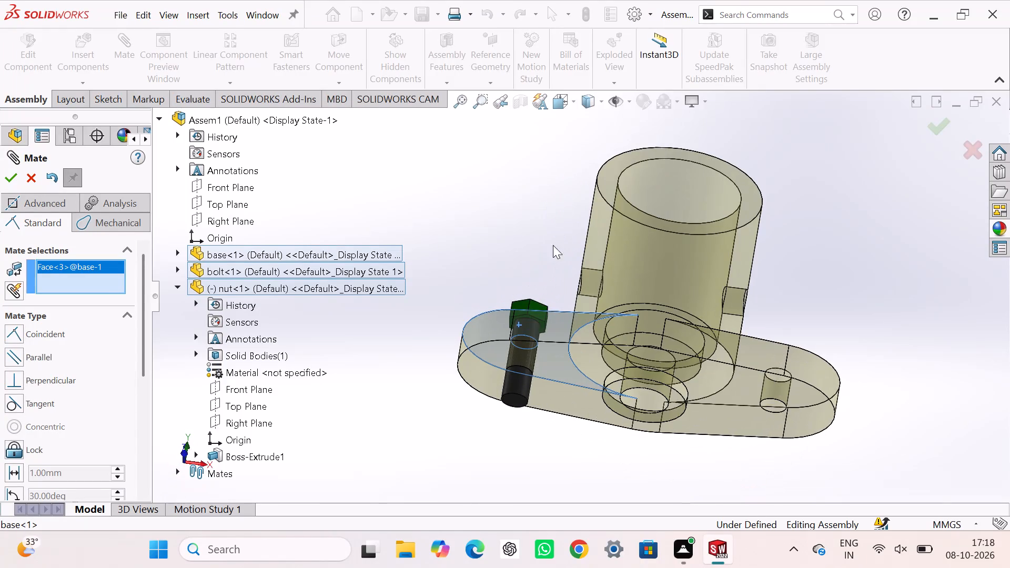
scroll(530, 339, down, 6)
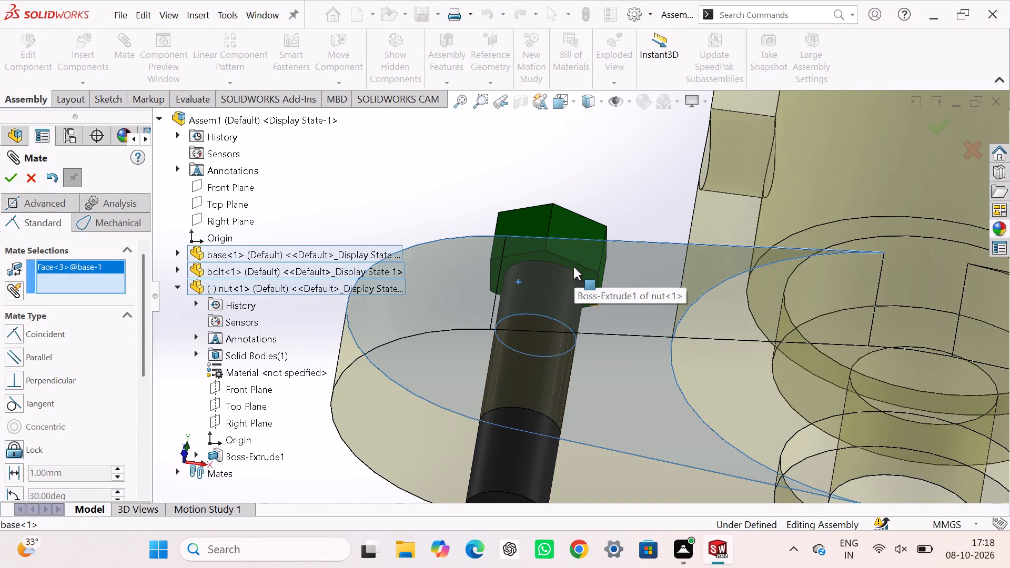
click(573, 267)
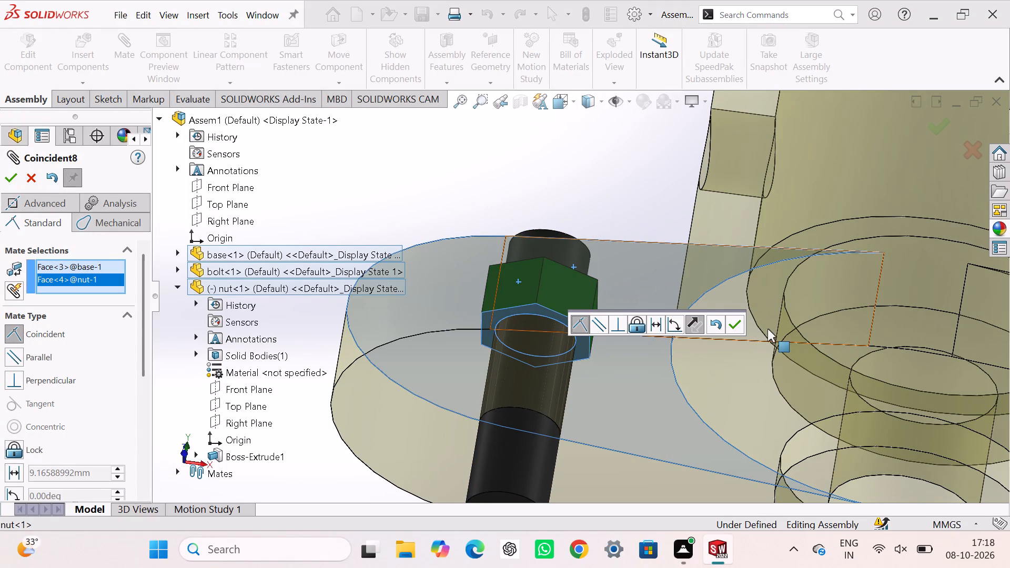
click(734, 327)
middle_drag(683, 286, 684, 299)
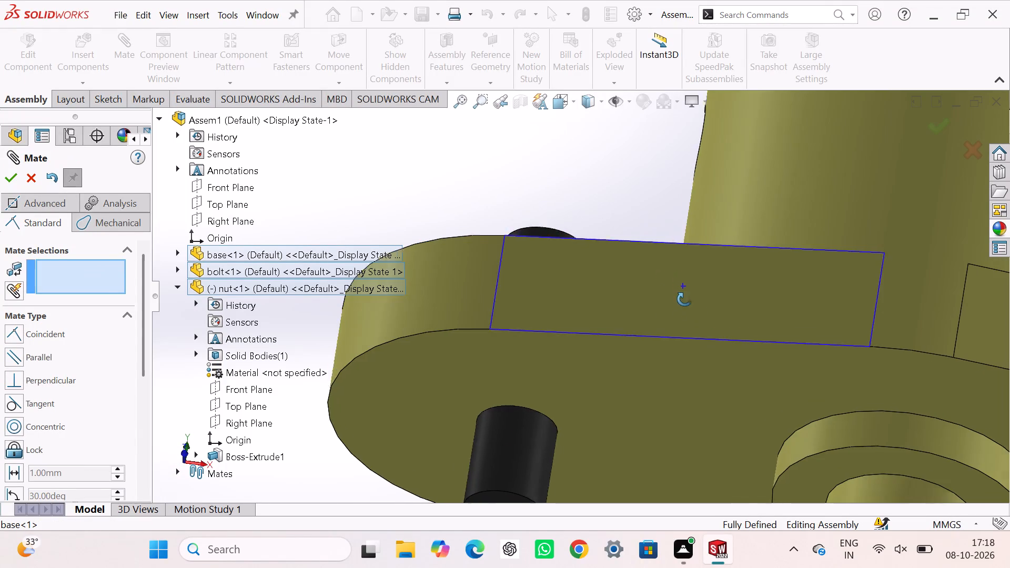
middle_drag(684, 299, 666, 408)
click(639, 402)
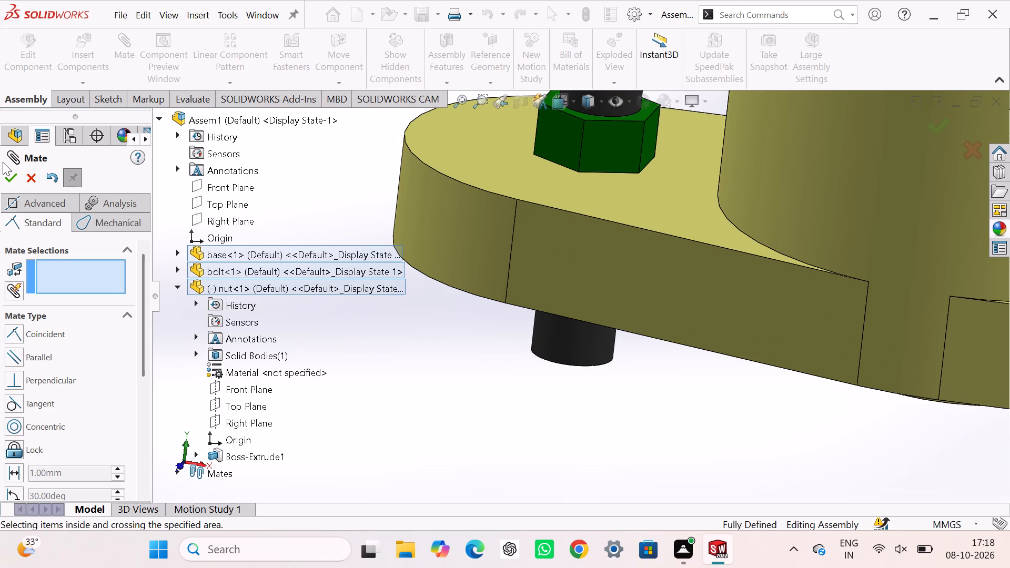
click(9, 172)
click(353, 231)
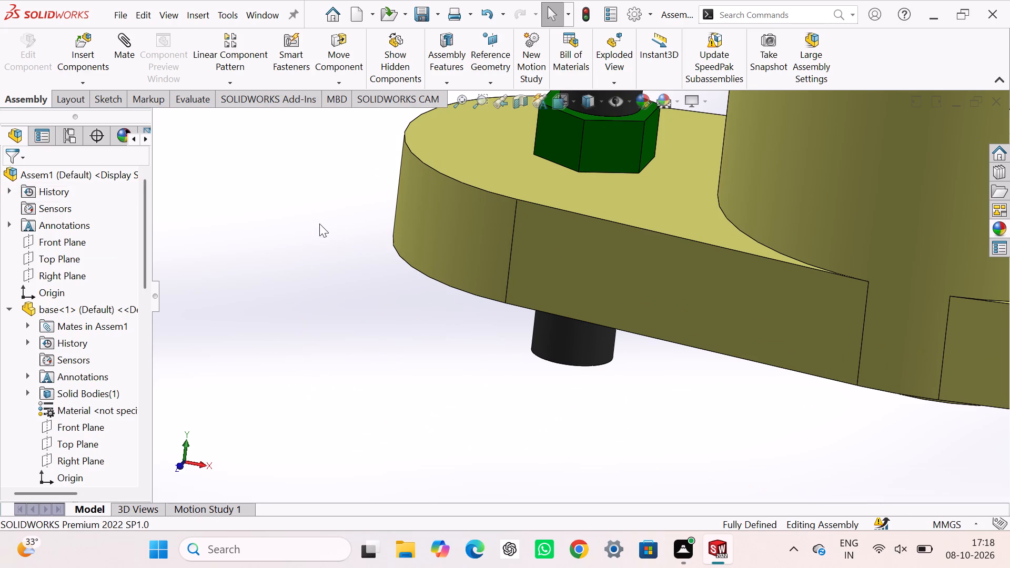
Mirror the bolt and nut components about the assembly's Right Plane, using the center of bounding box mirror type.
scroll(319, 224, up, 5)
middle_drag(731, 358, 712, 364)
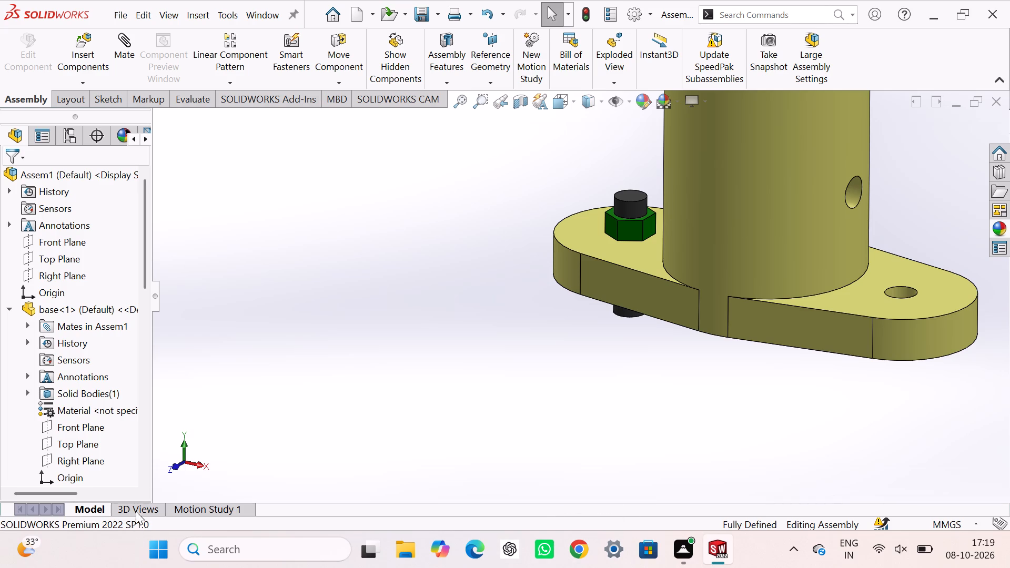
click(9, 305)
click(7, 322)
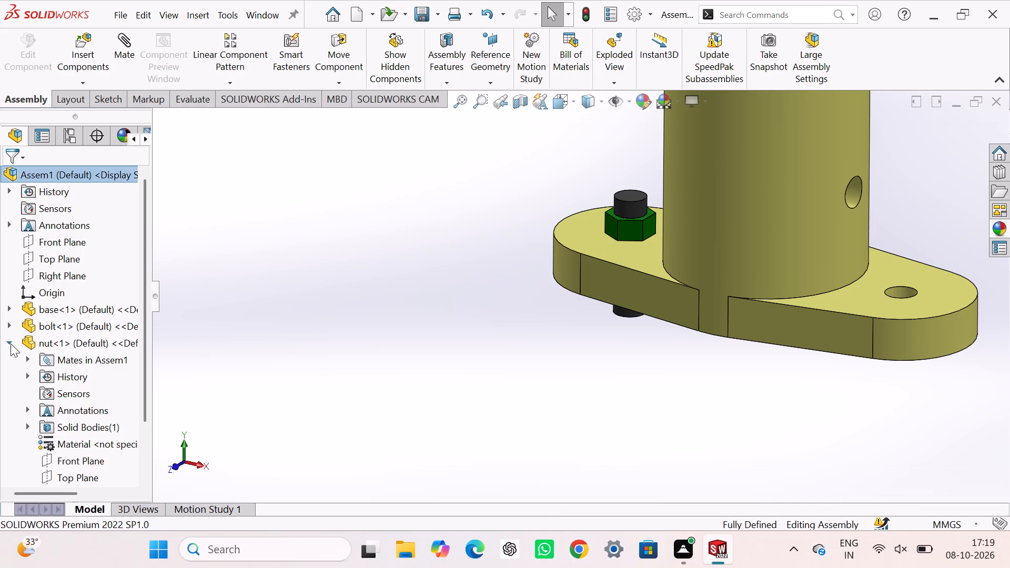
click(11, 343)
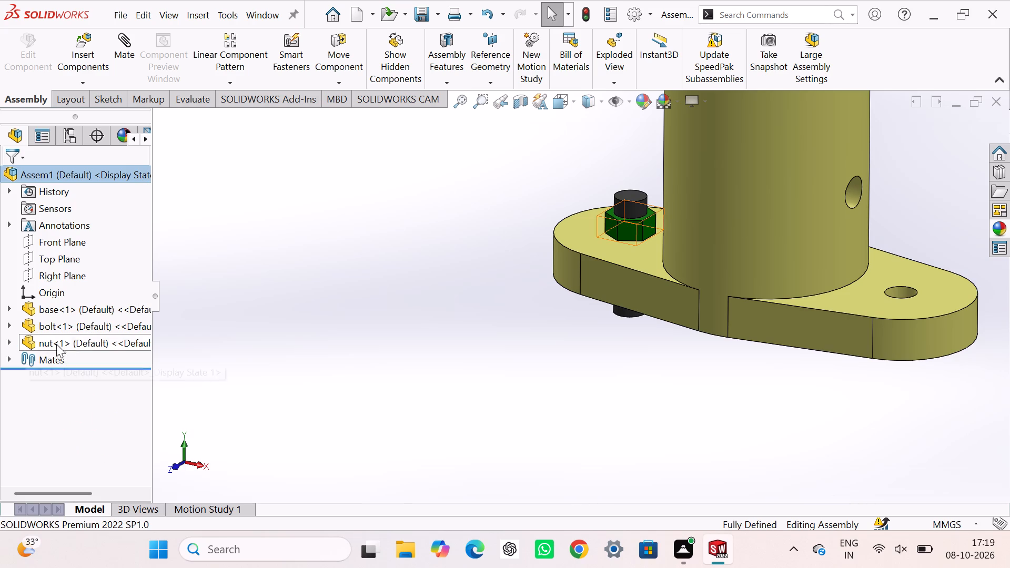
ctrl+click(81, 339)
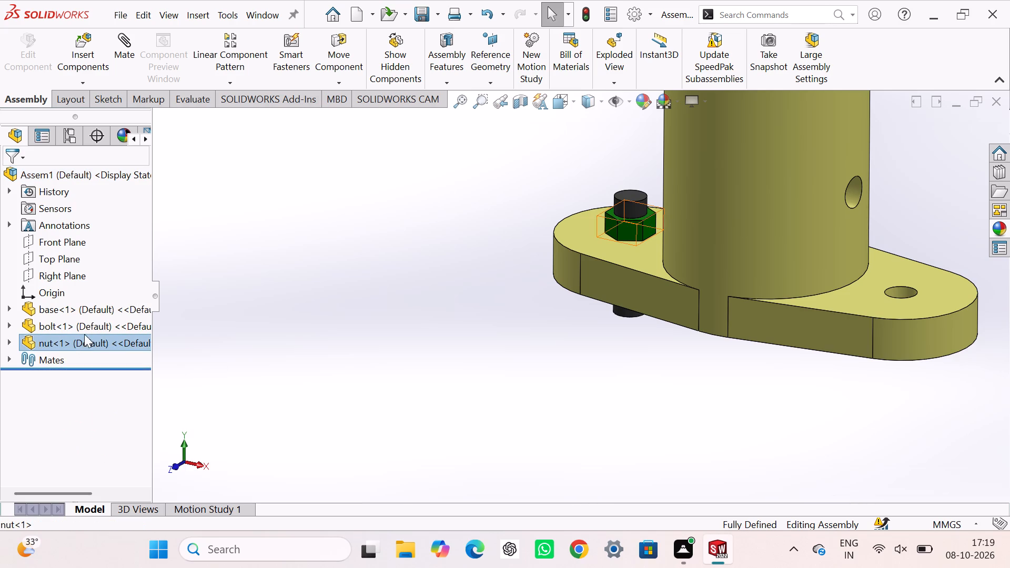
ctrl+click(88, 325)
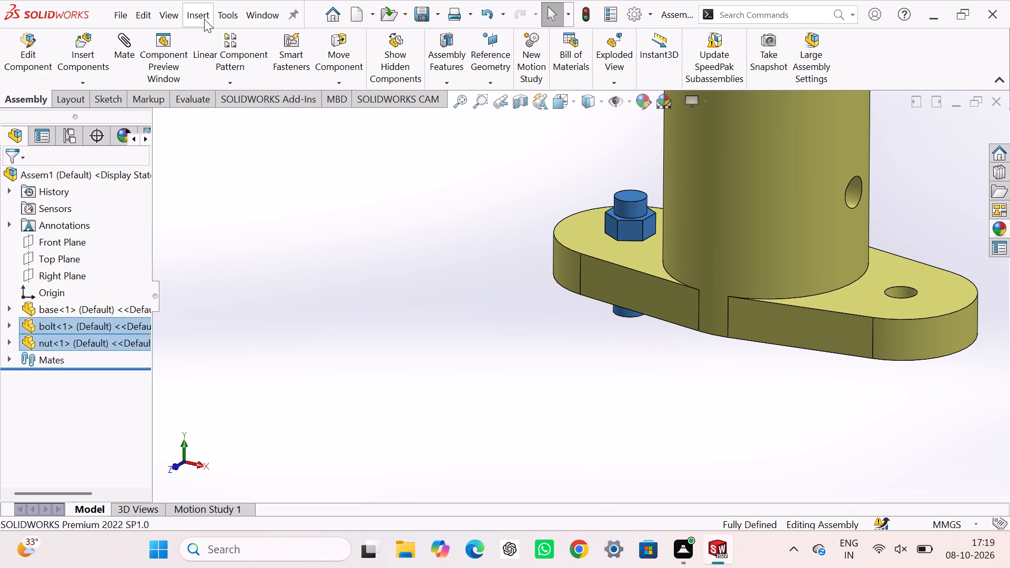
ctrl+click(238, 87)
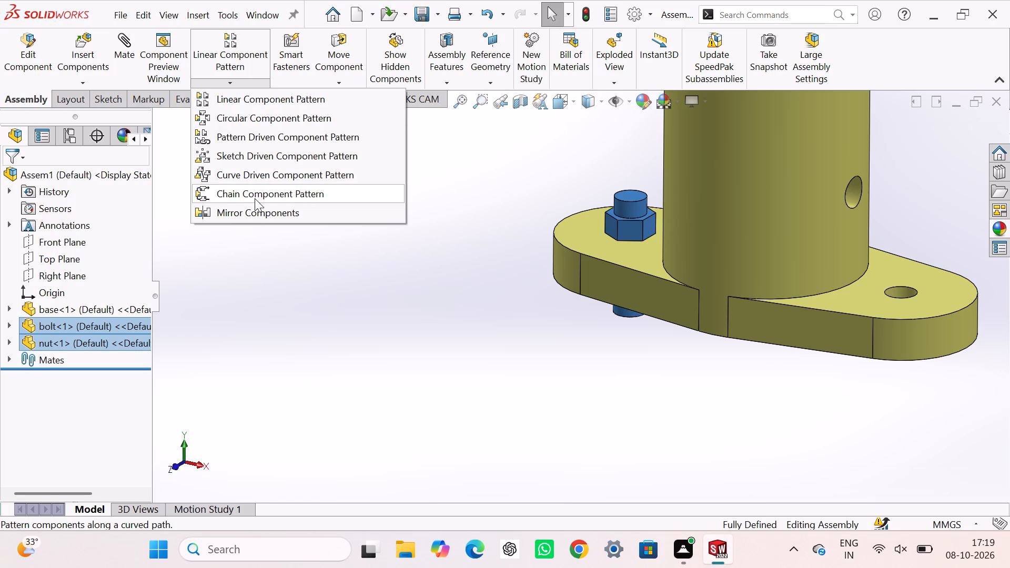
click(255, 214)
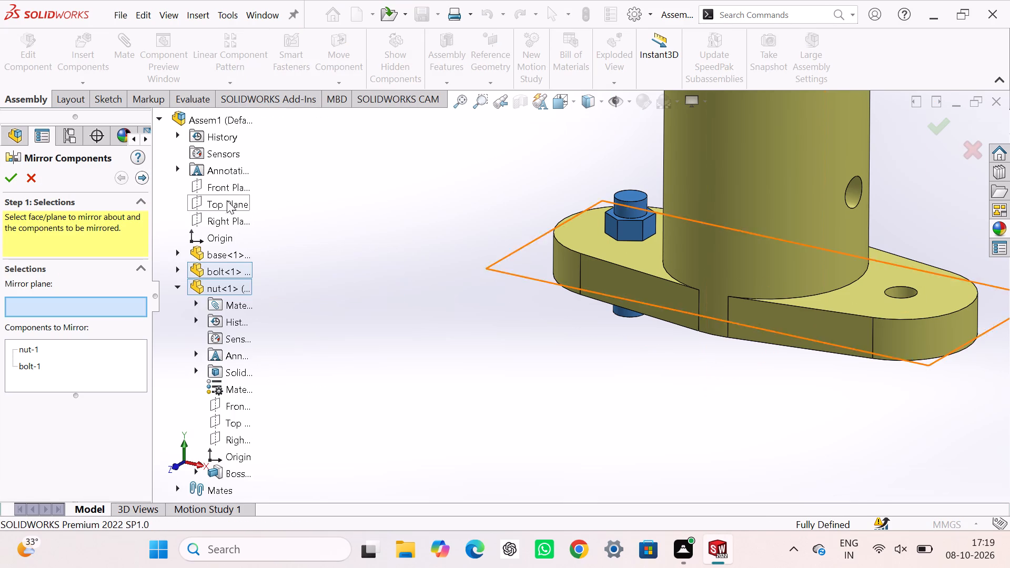
click(233, 221)
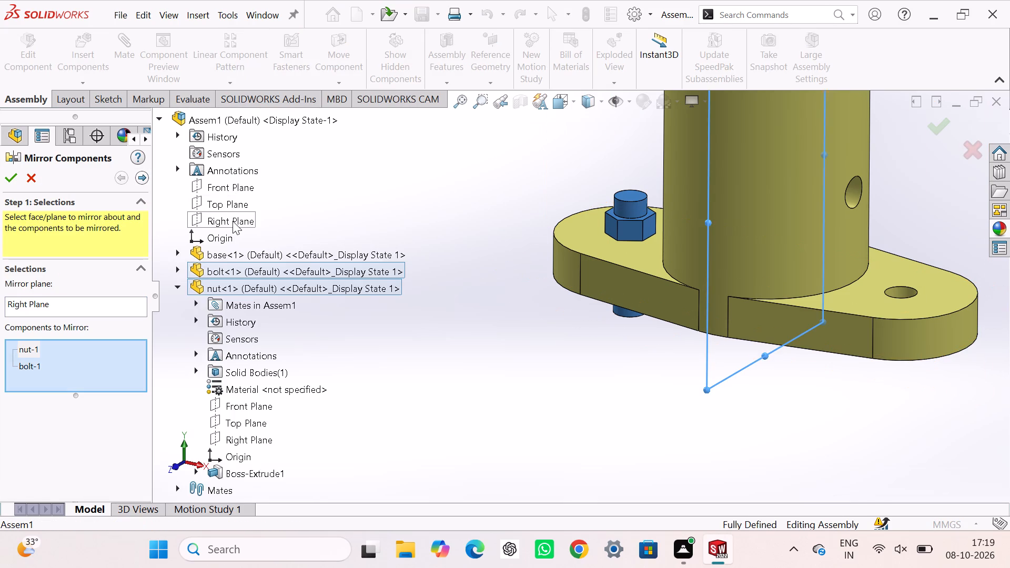
click(142, 178)
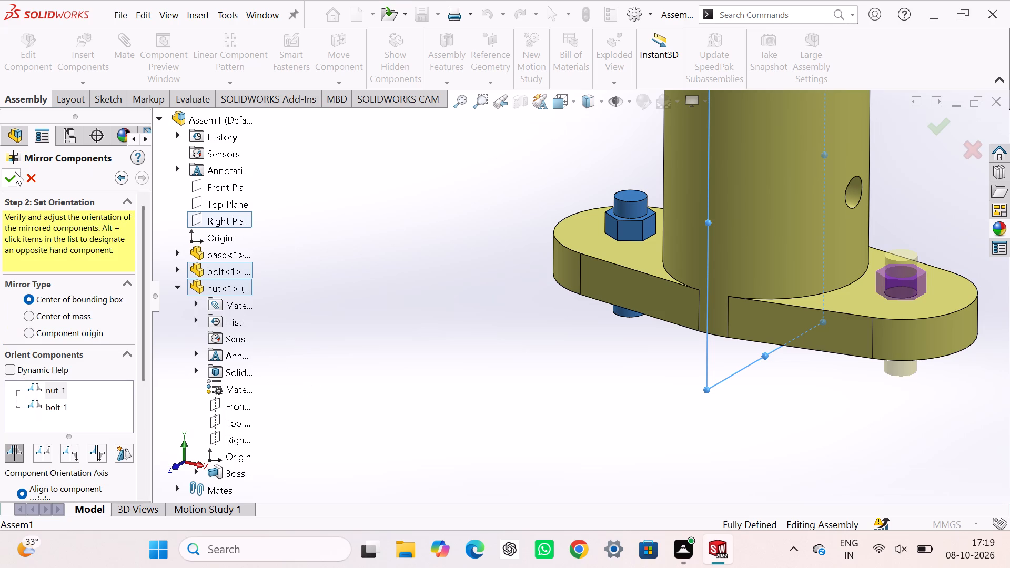
click(14, 172)
click(318, 214)
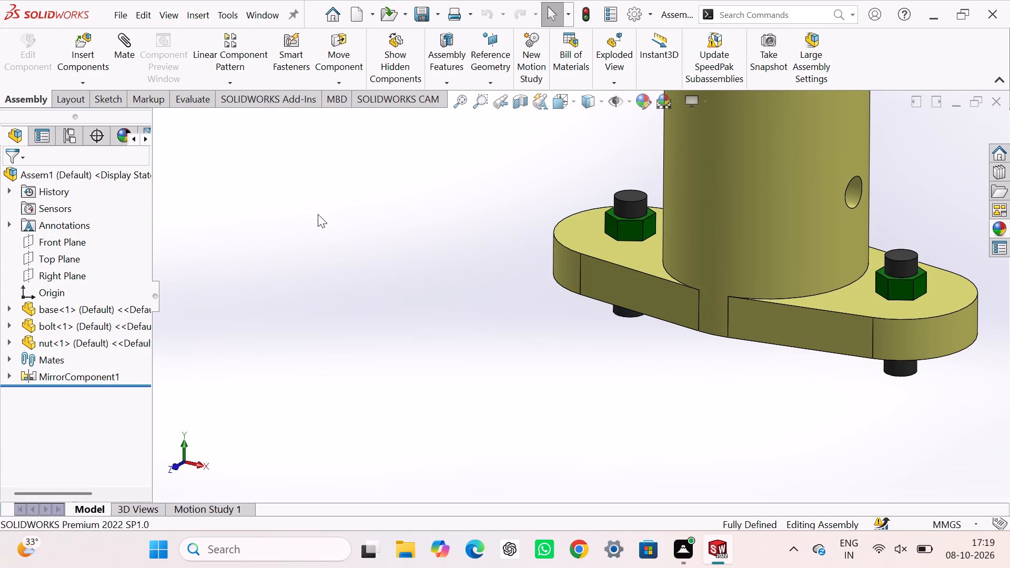
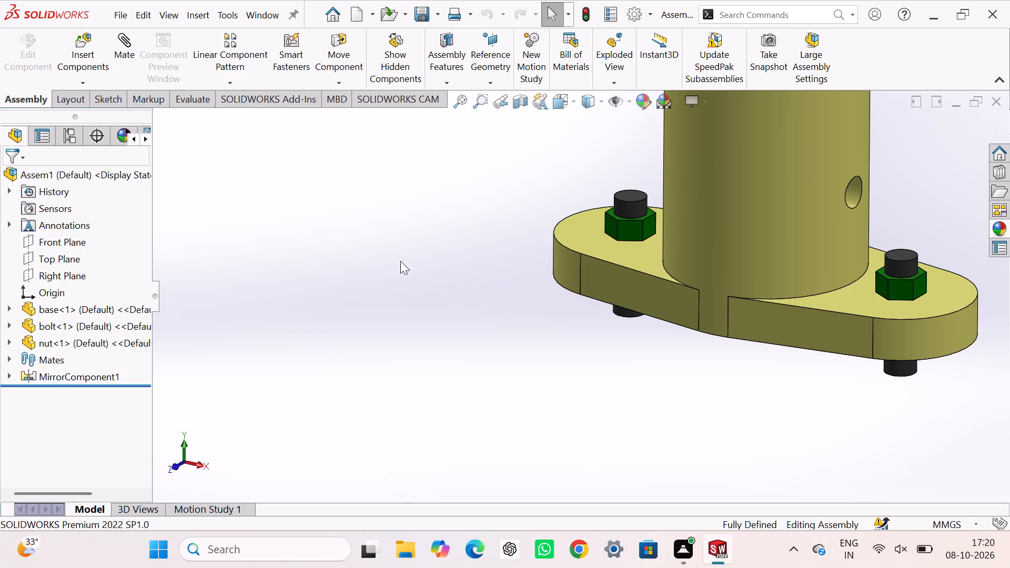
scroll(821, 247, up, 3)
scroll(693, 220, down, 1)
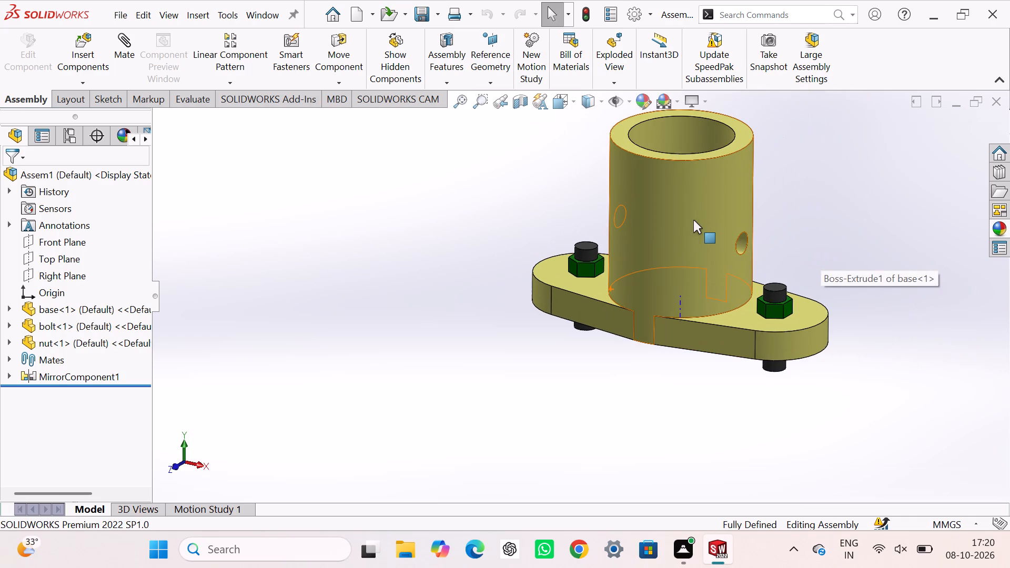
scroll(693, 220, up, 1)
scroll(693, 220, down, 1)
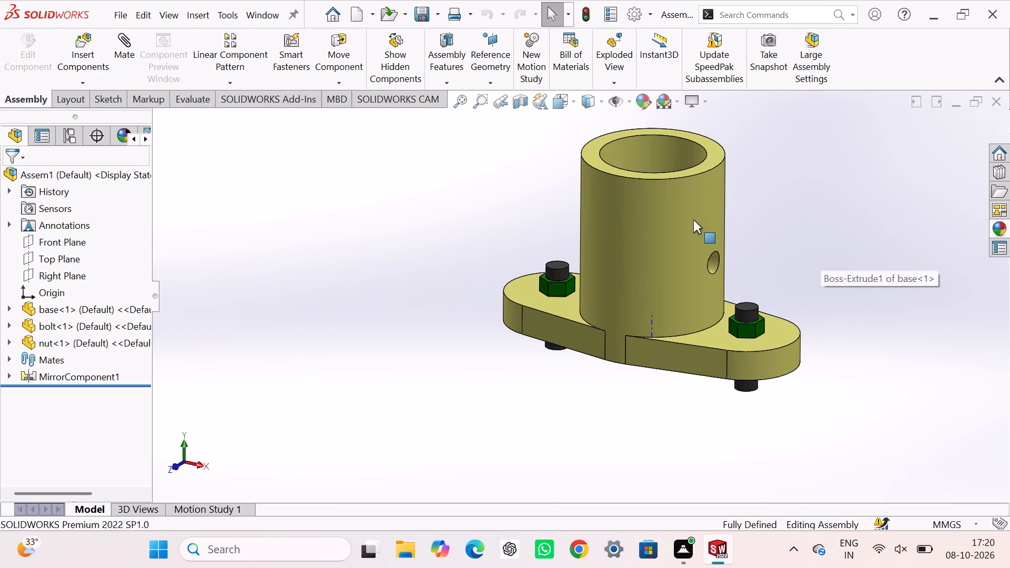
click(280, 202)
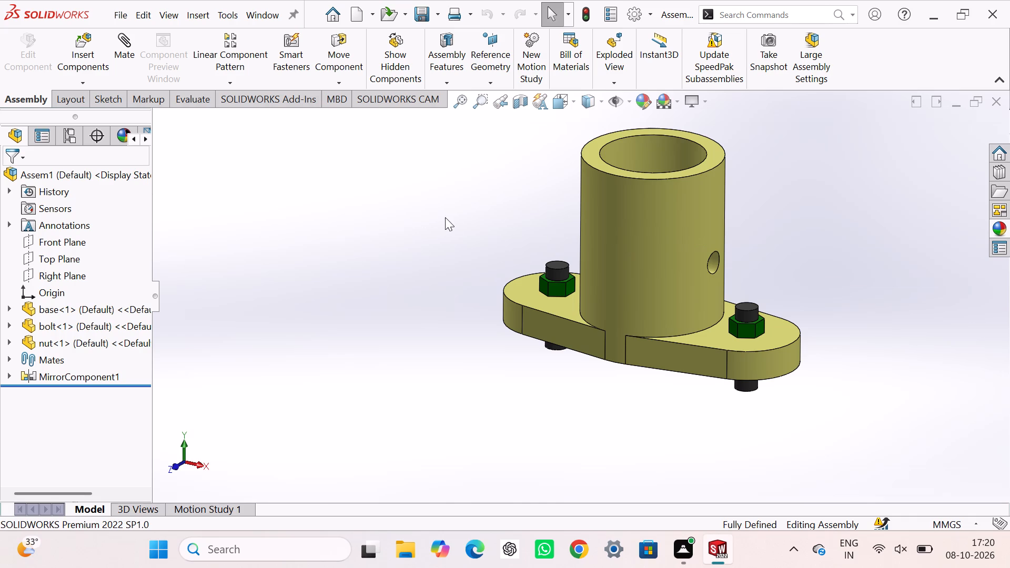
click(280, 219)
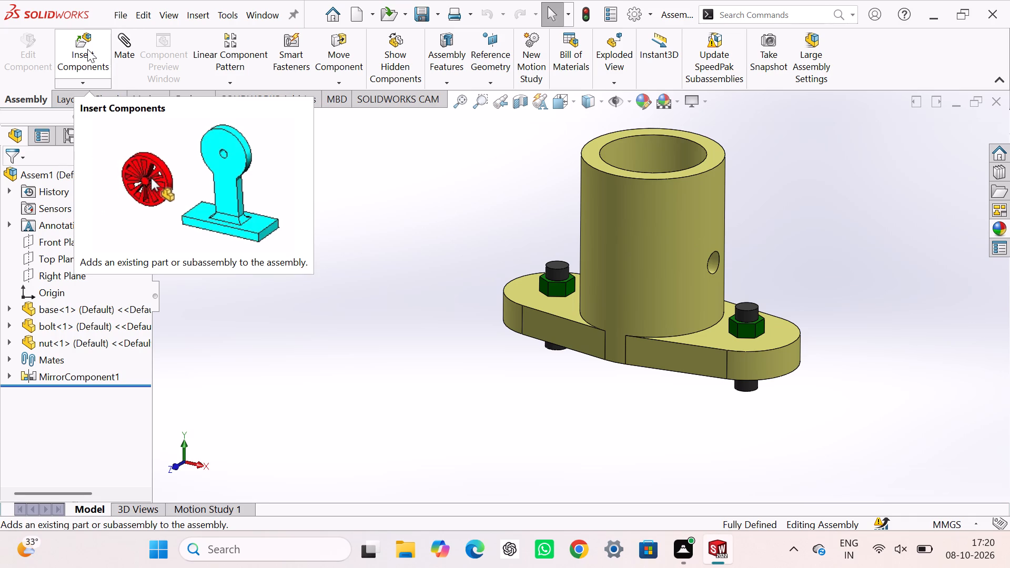
Insert the bush part into the assembly, placing it freely just above the base's cylinder.
click(87, 49)
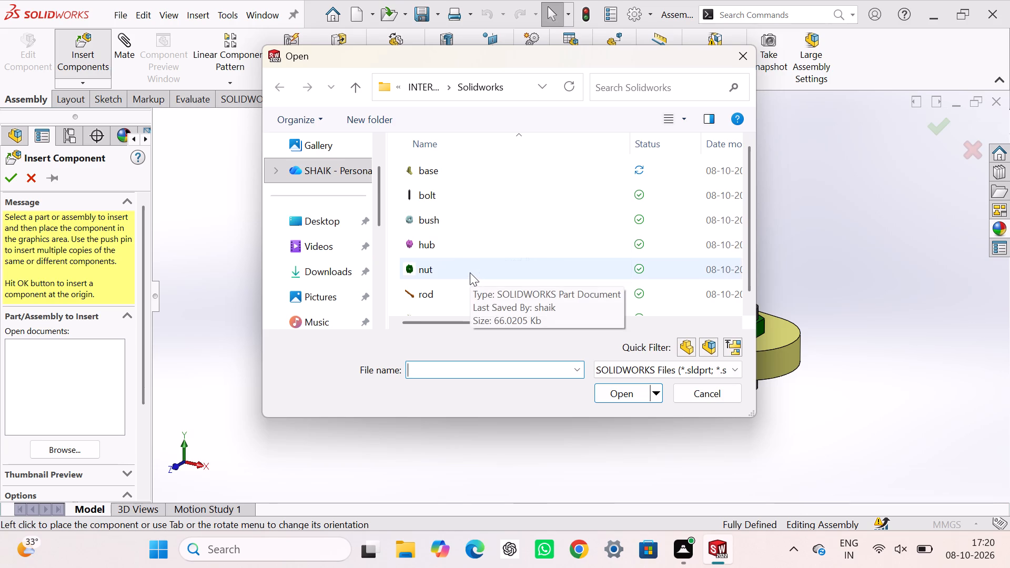
scroll(470, 272, down, 1)
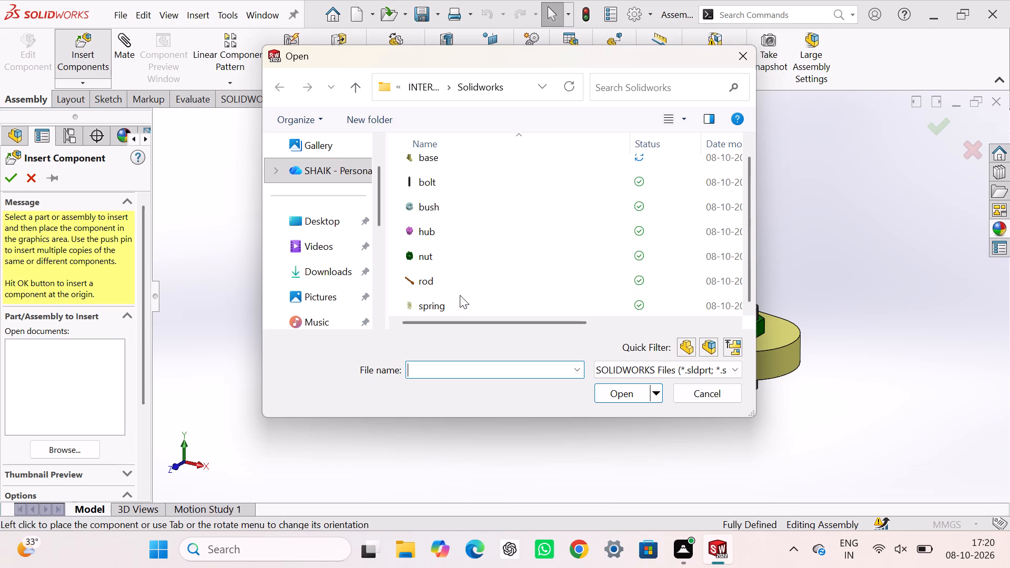
scroll(460, 299, down, 3)
click(444, 201)
click(622, 398)
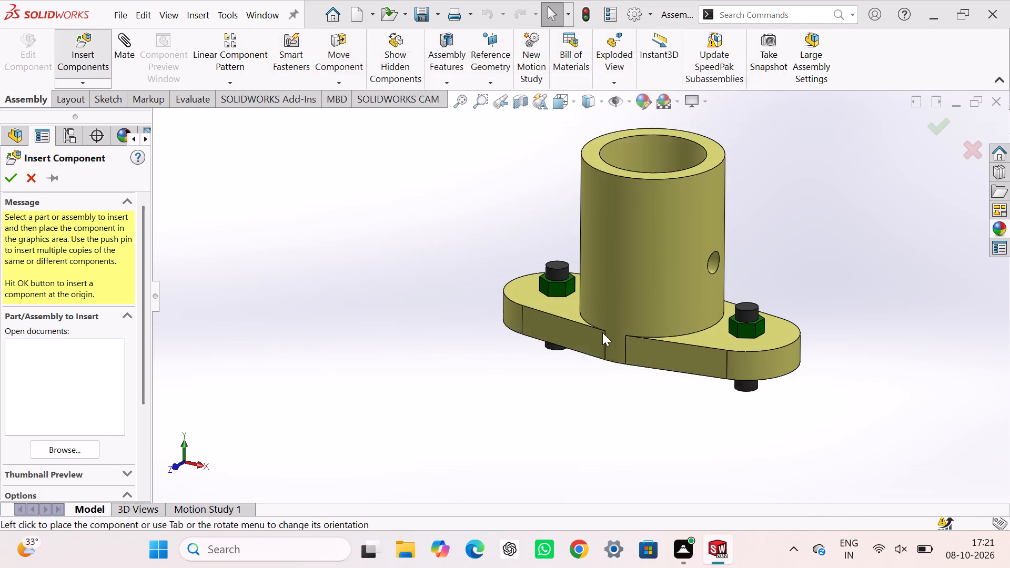
scroll(649, 181, up, 3)
scroll(650, 179, down, 2)
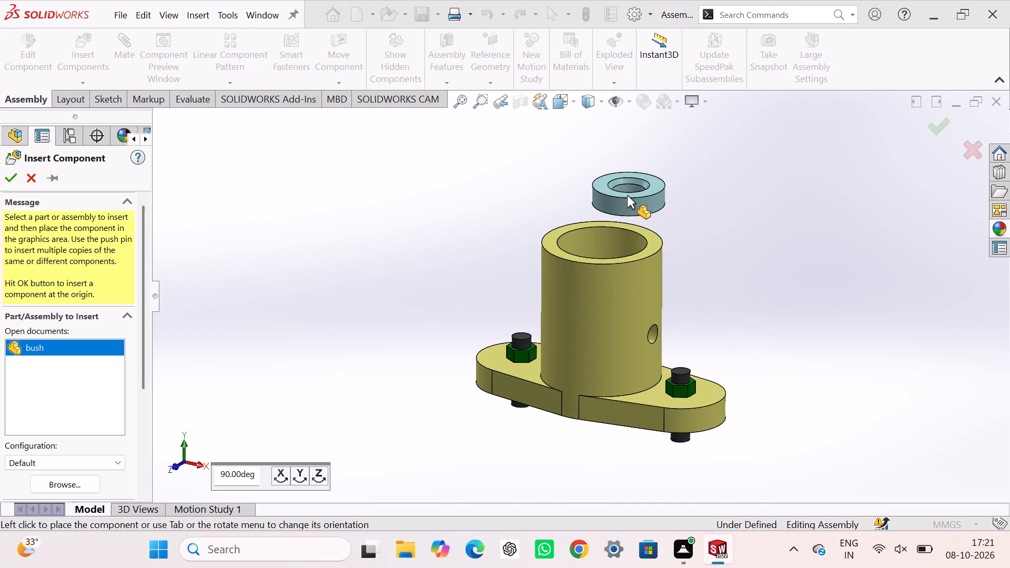
click(627, 195)
click(337, 213)
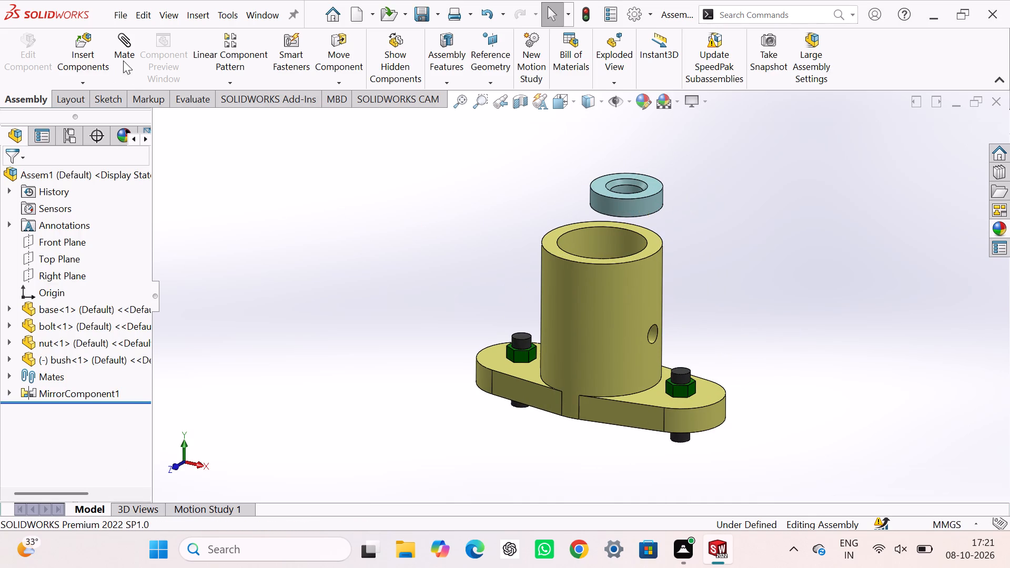
Add a concentric mate between the bush's outer cylindrical face and the base's inner bore.
click(124, 54)
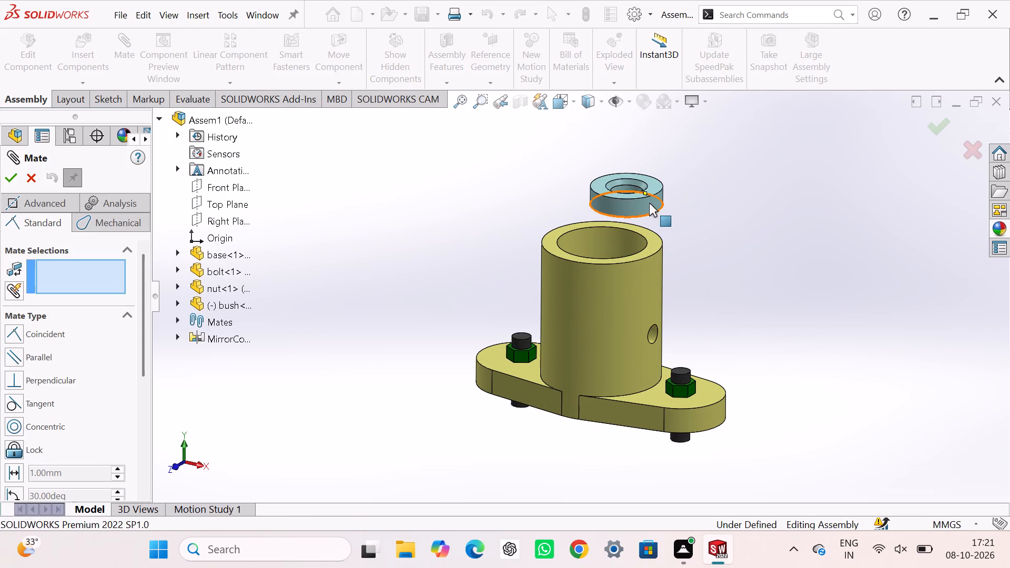
click(648, 202)
click(603, 247)
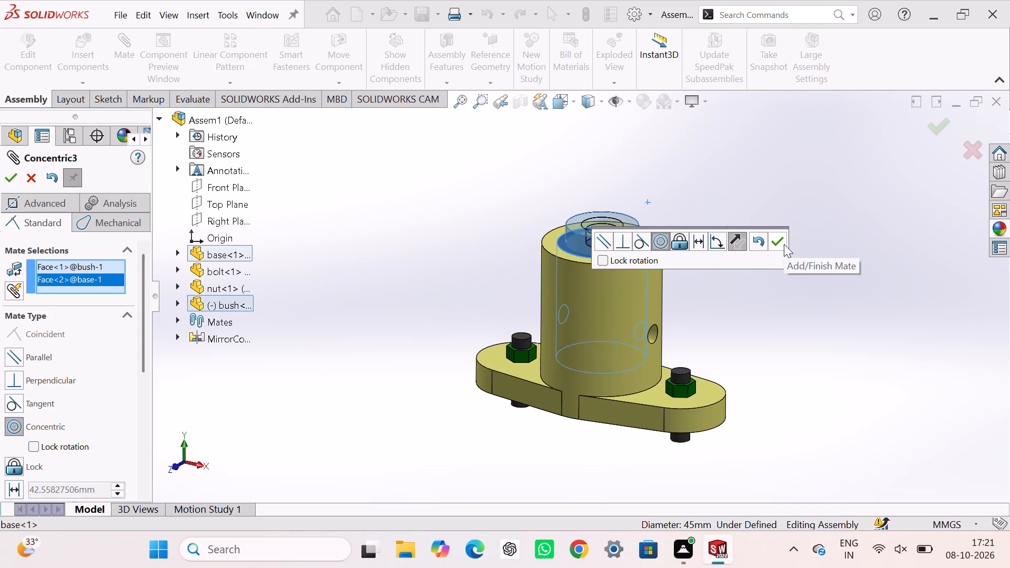
click(784, 244)
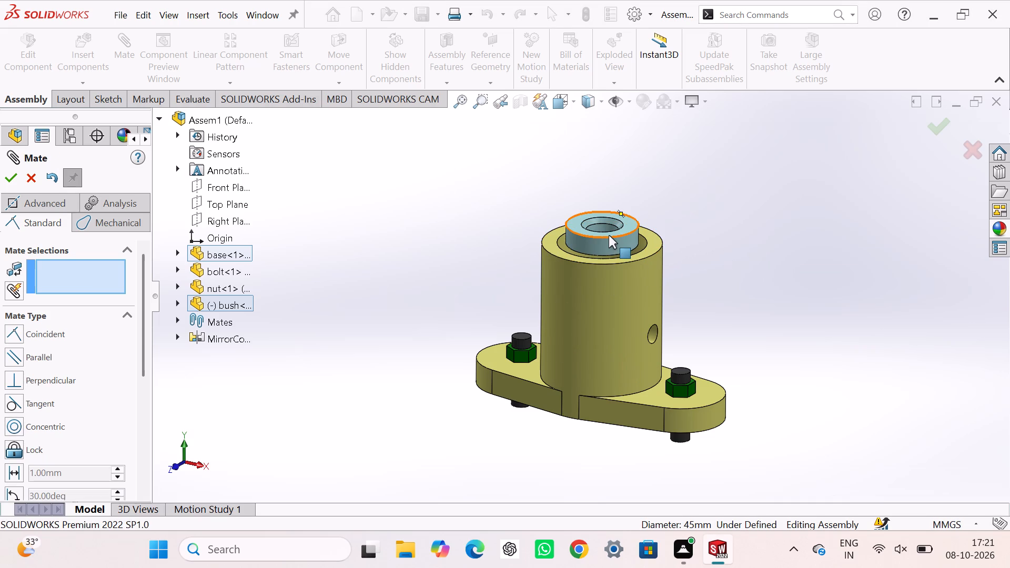
Add a coincident mate between the bush's underside and the seat face at the bottom of the base's bore.
middle_drag(607, 251, 607, 268)
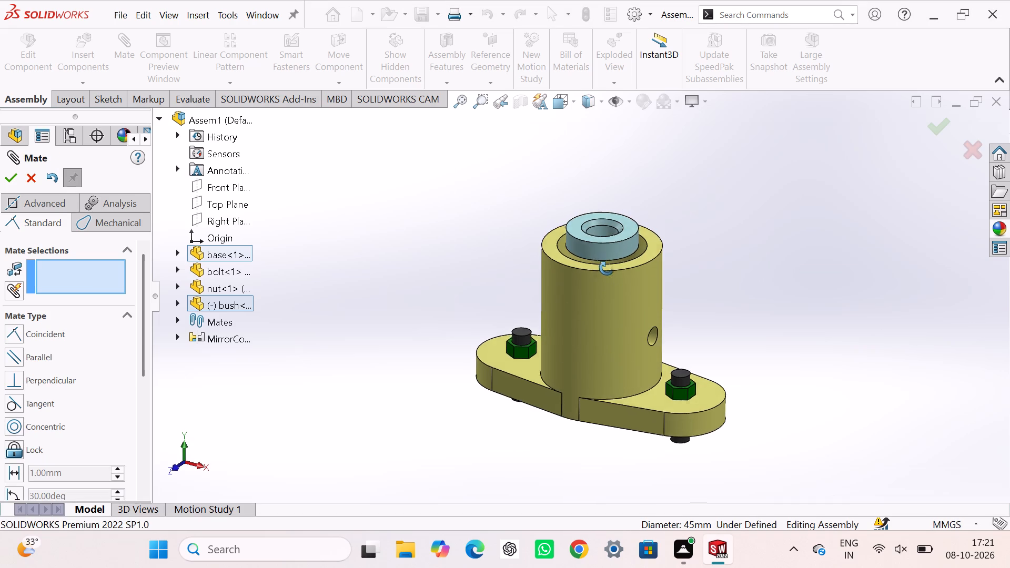
middle_drag(607, 268, 602, 375)
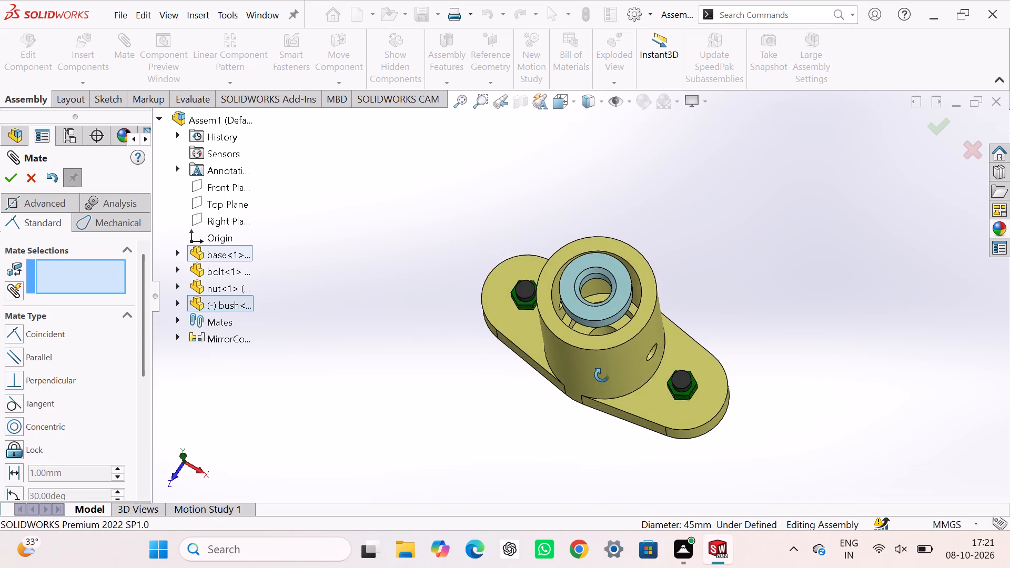
middle_drag(602, 375, 612, 273)
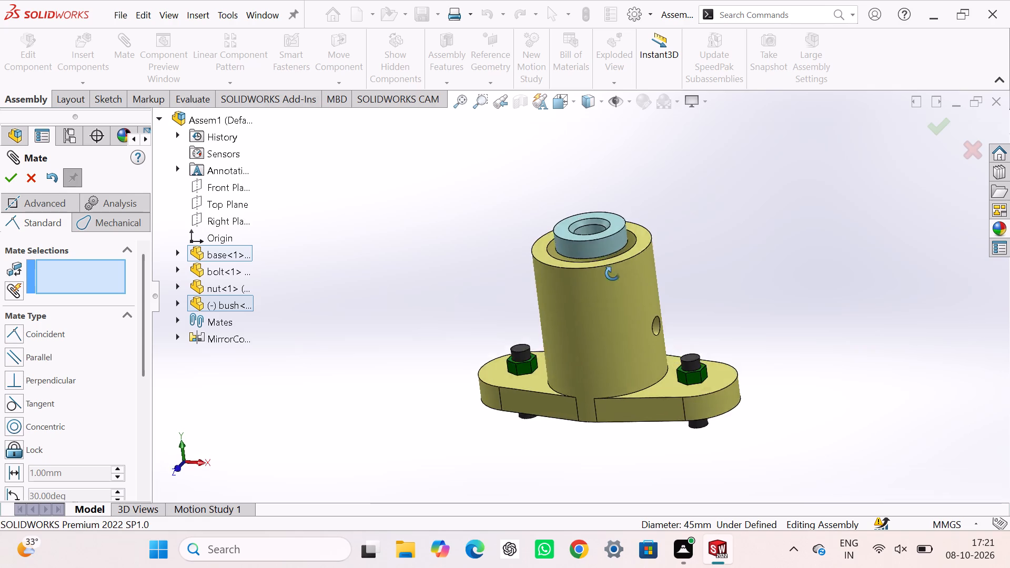
middle_drag(612, 273, 620, 341)
drag(618, 247, 615, 213)
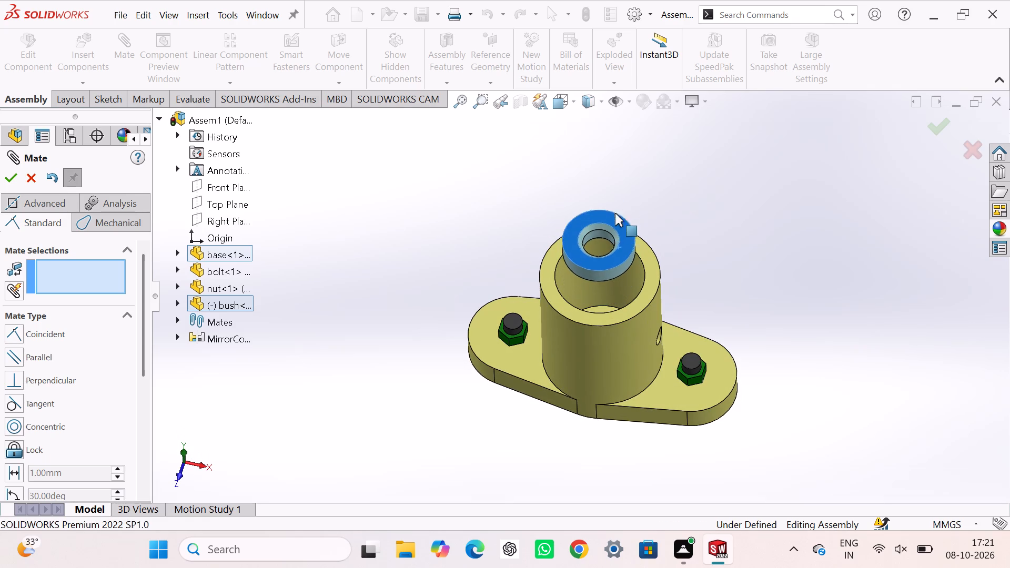
drag(615, 213, 612, 192)
middle_drag(610, 258, 606, 118)
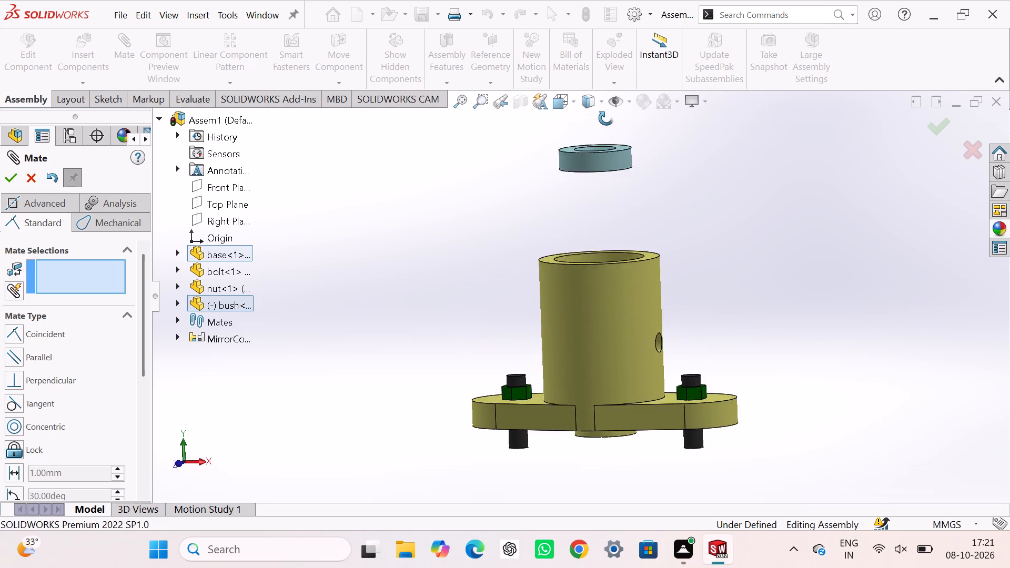
middle_drag(606, 118, 606, 111)
middle_drag(605, 174, 605, 85)
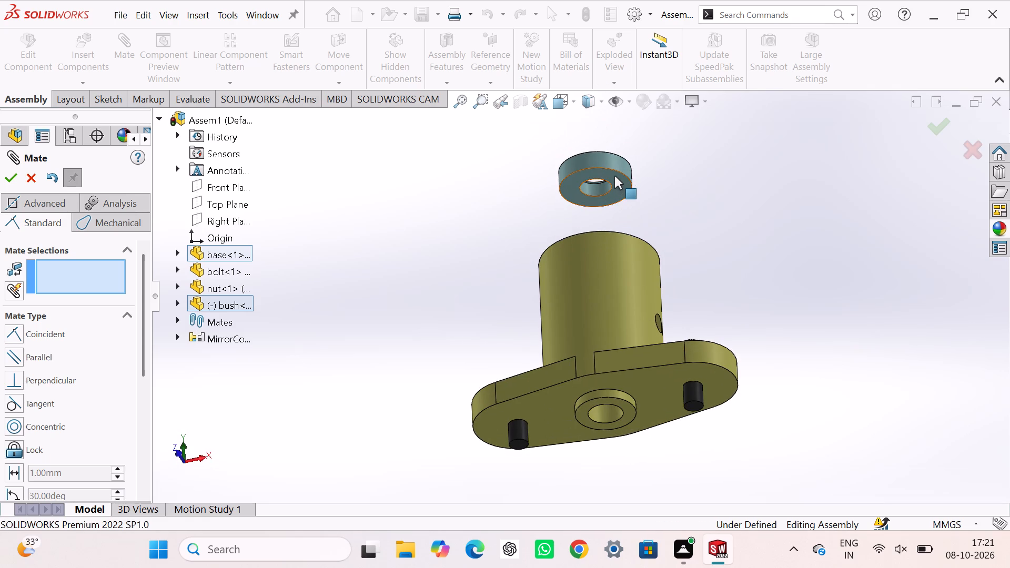
click(614, 176)
middle_drag(614, 176, 614, 395)
middle_drag(614, 318, 638, 417)
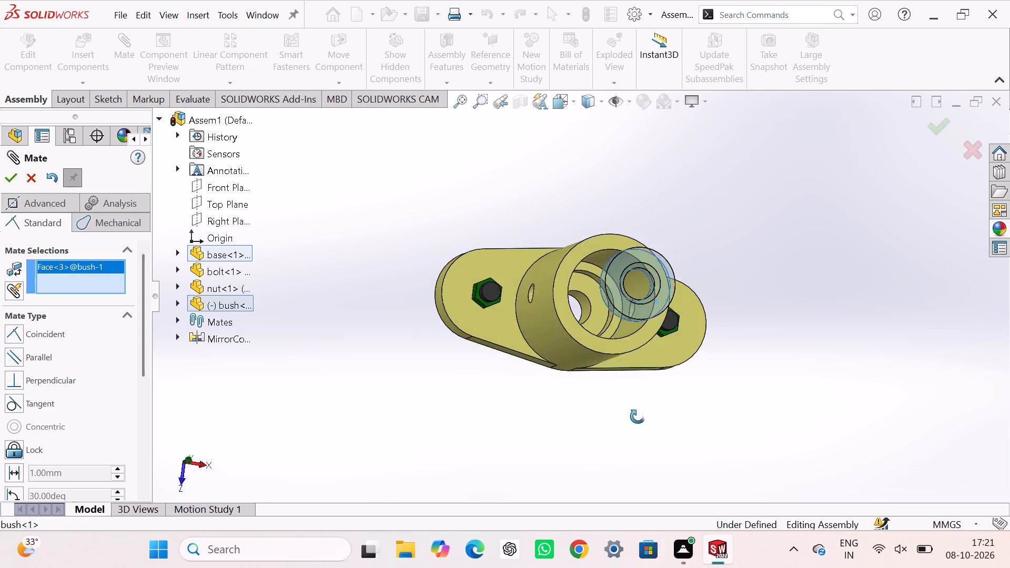
middle_drag(638, 417, 635, 417)
scroll(599, 309, down, 3)
click(578, 266)
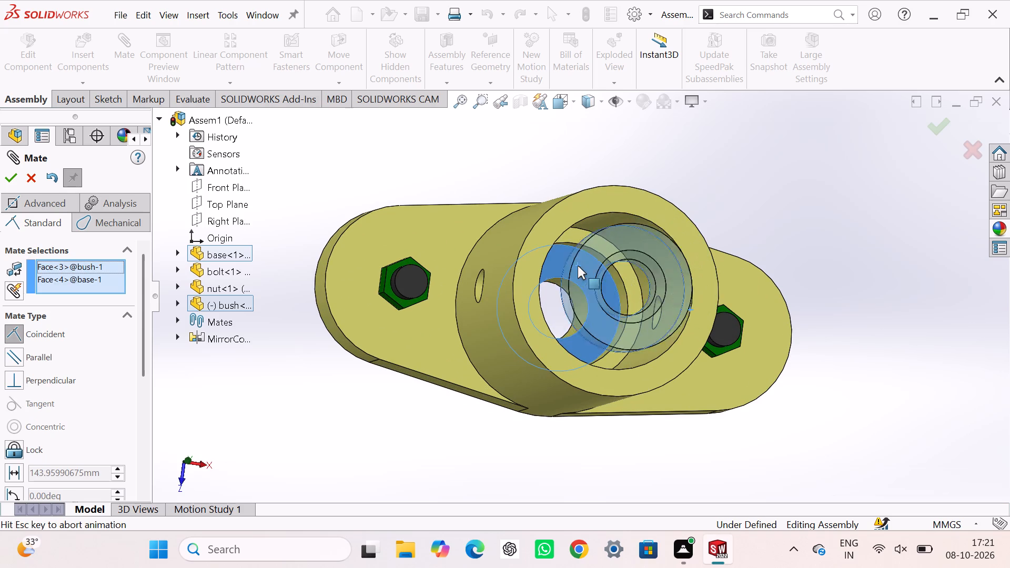
click(748, 233)
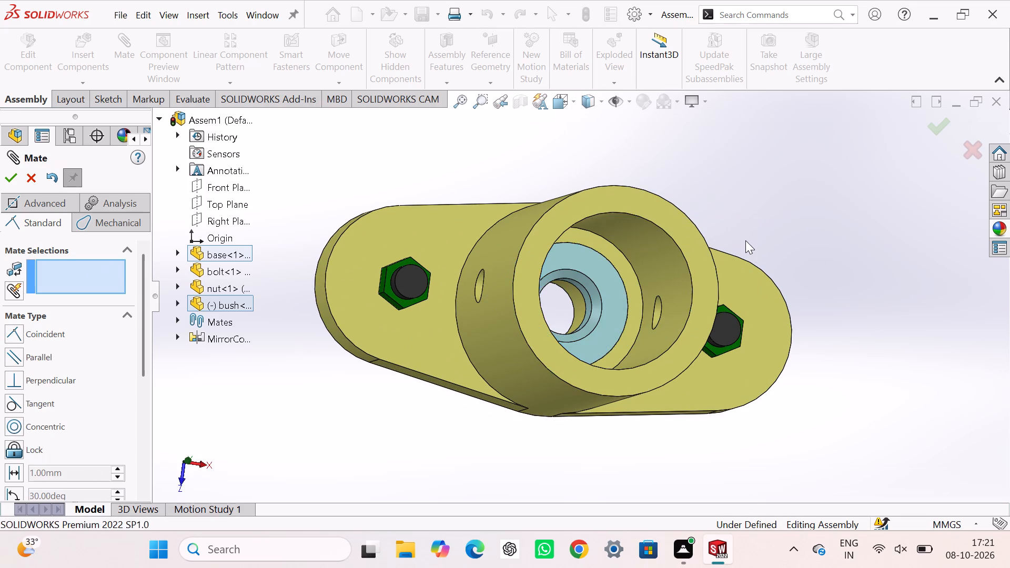
Mate the bush's Front Plane coincident with the assembly's Front Plane and finish mating.
middle_drag(745, 247, 721, 198)
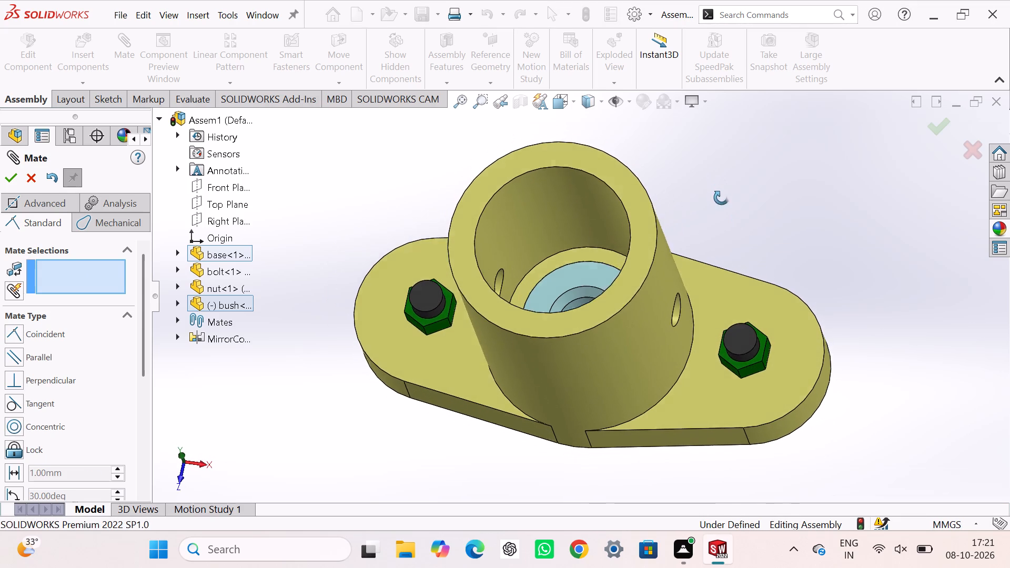
middle_drag(721, 198, 721, 206)
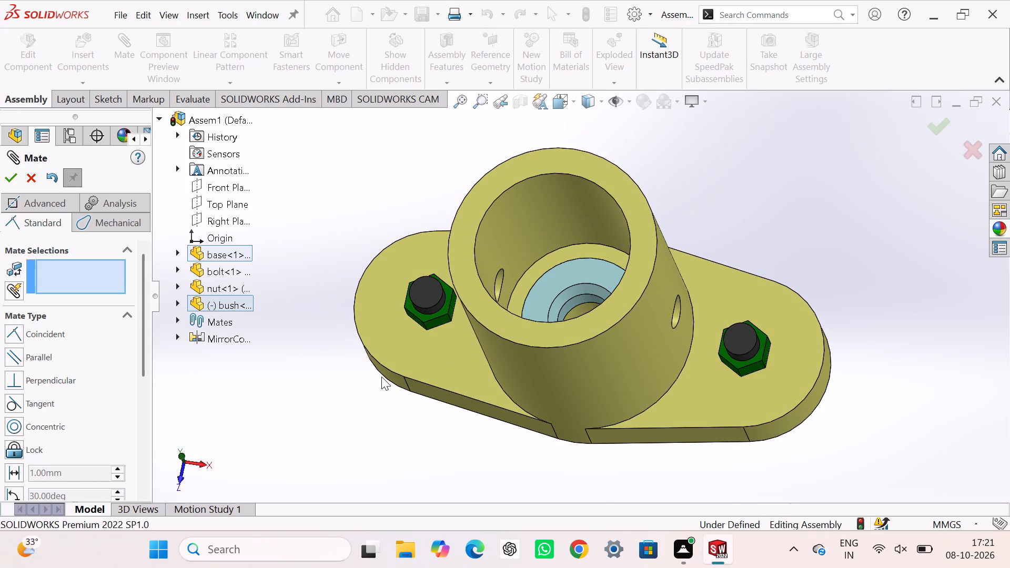
key(ctrl+7)
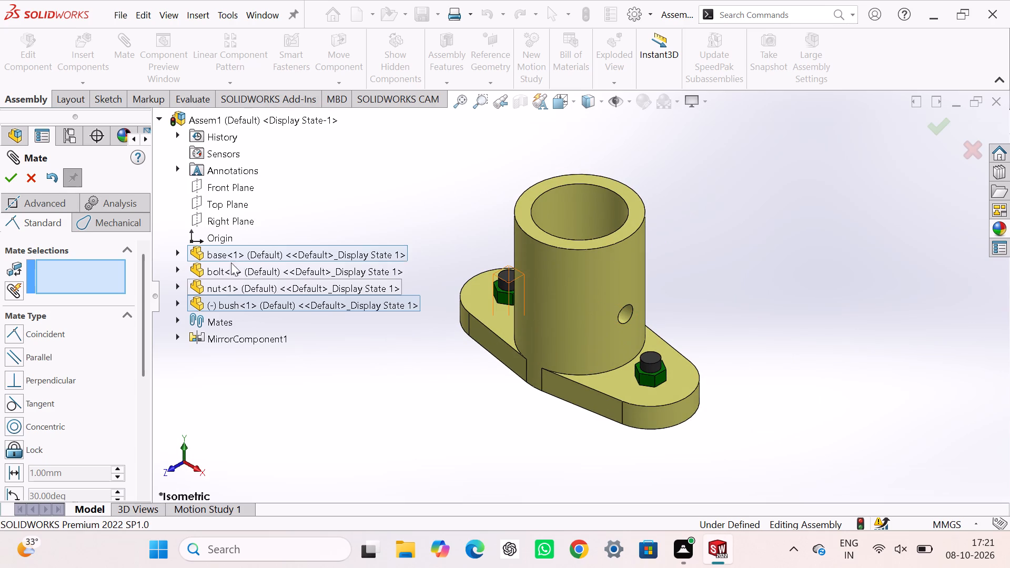
click(177, 302)
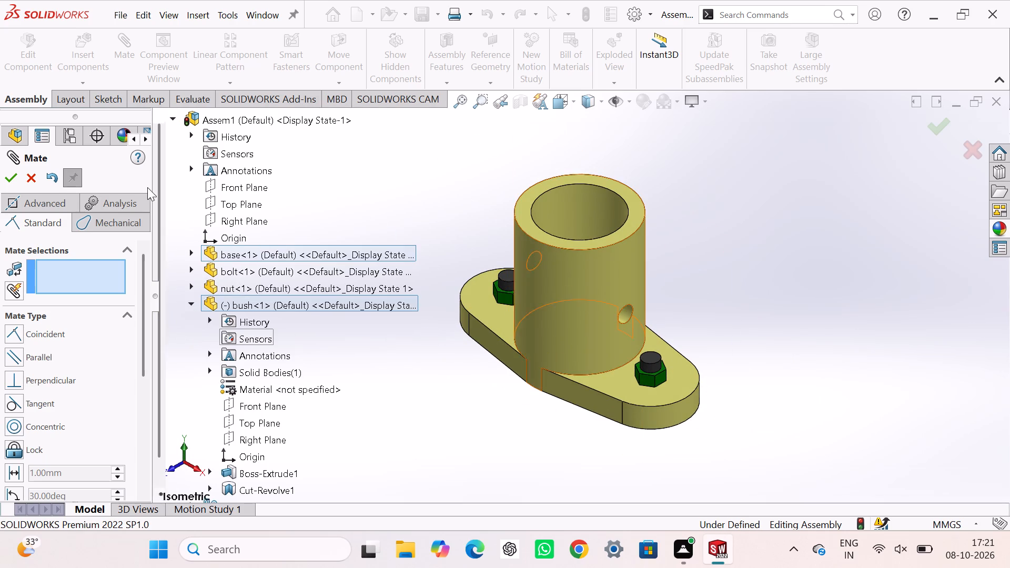
click(218, 187)
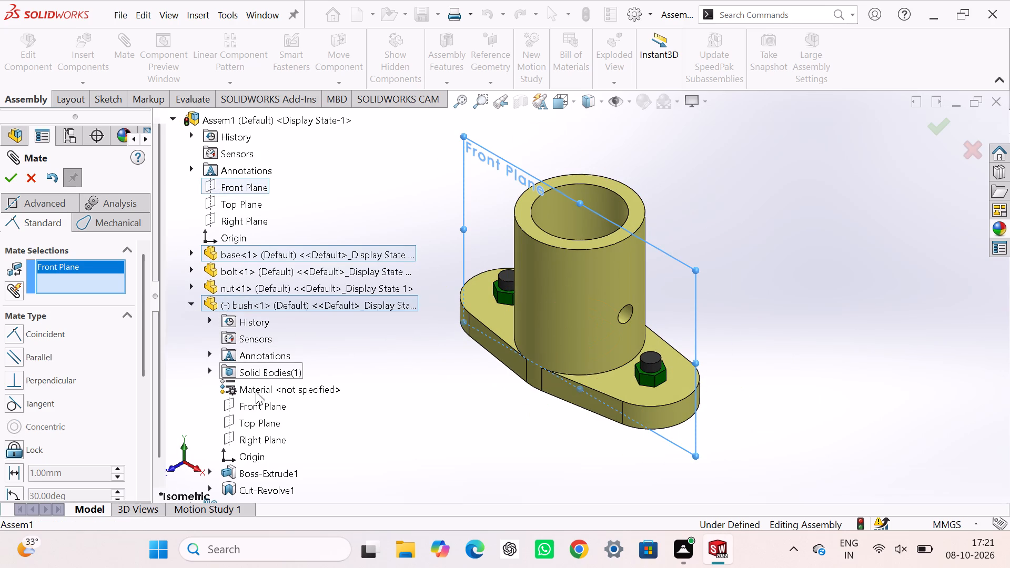
click(258, 402)
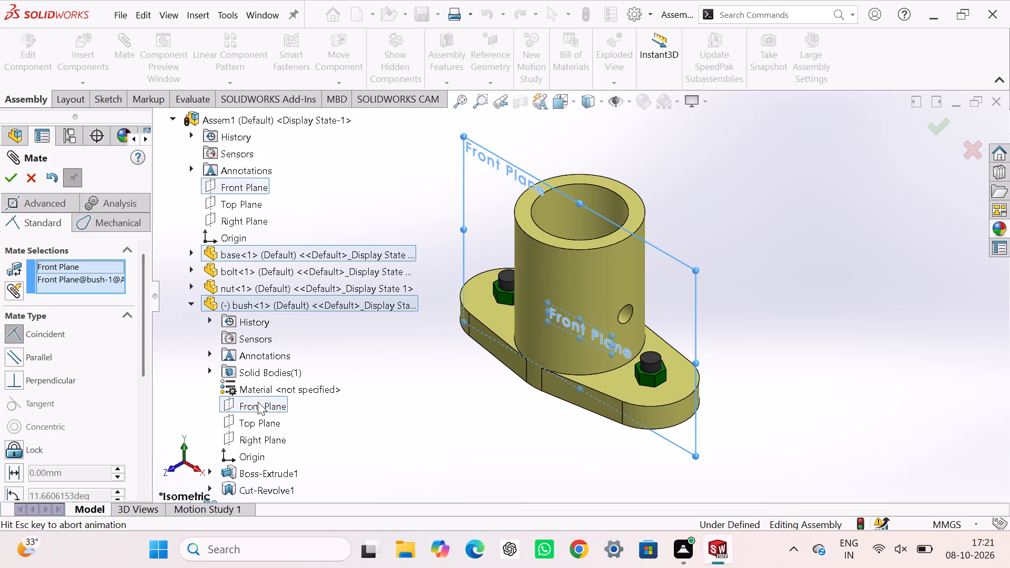
click(241, 422)
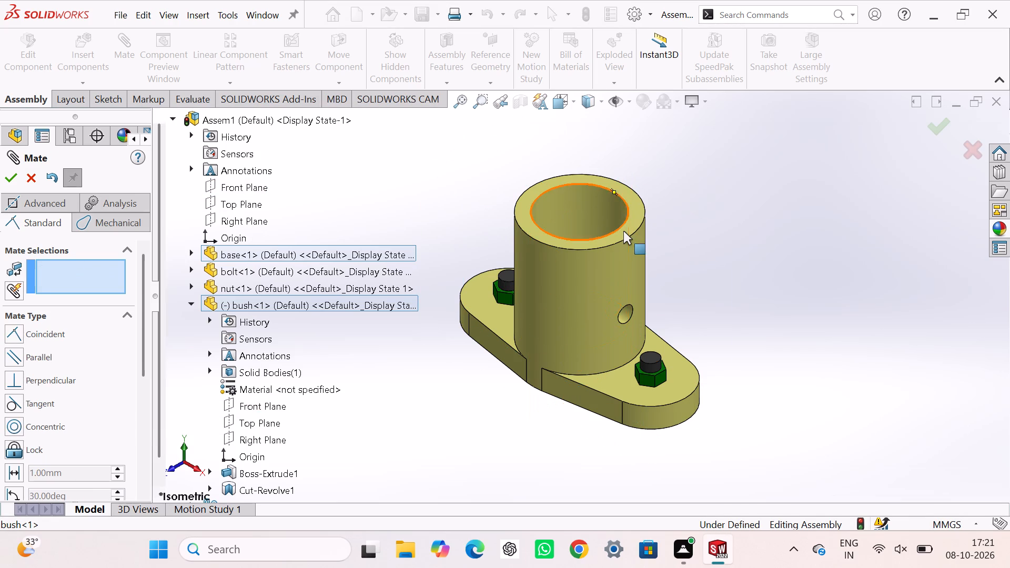
click(715, 234)
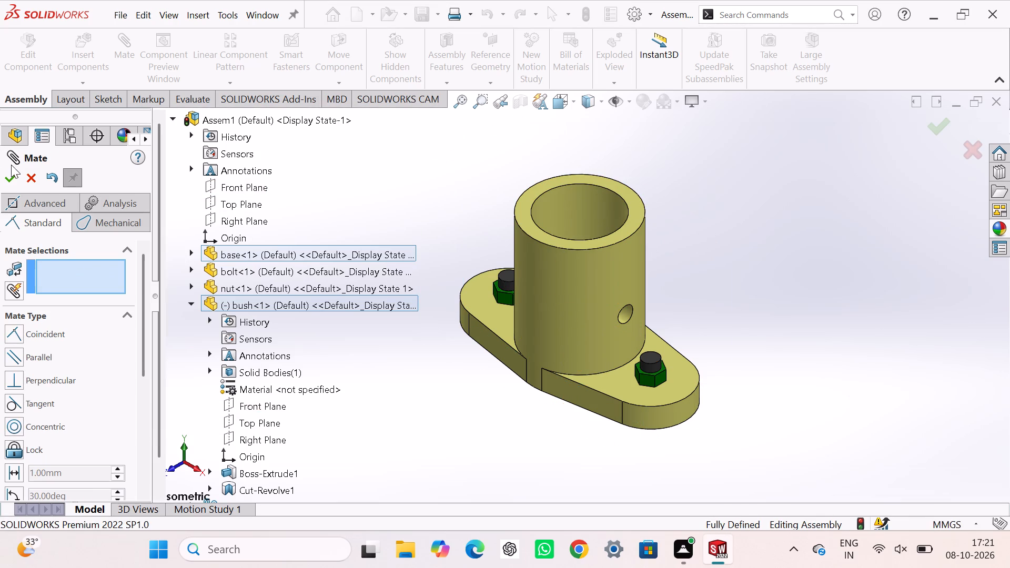
click(7, 172)
drag(295, 194, 312, 201)
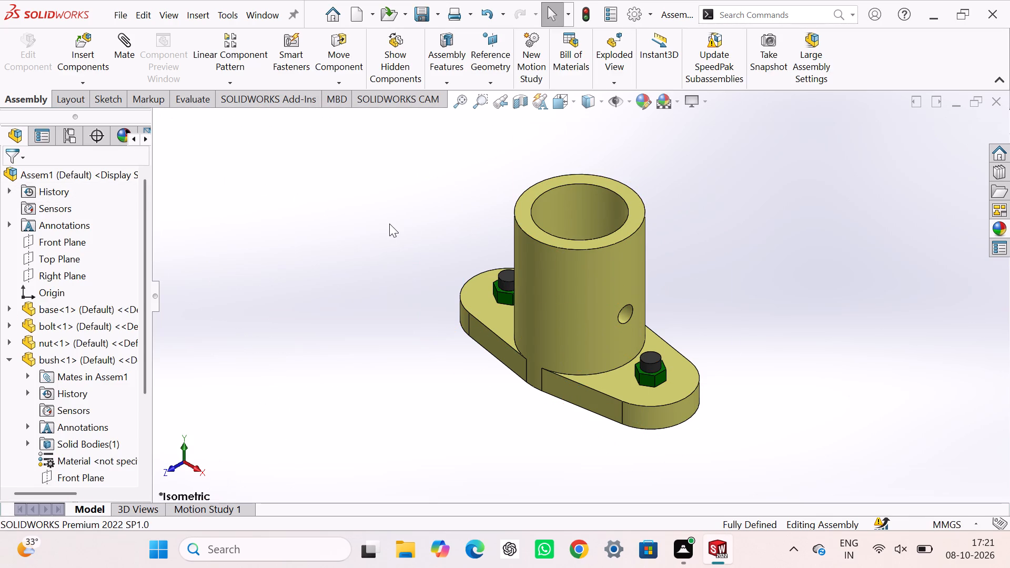
Insert the rod part, rotated in 90° increments until it stands upright with its head down, placing it freely above the base's cylinder.
middle_drag(392, 224, 404, 298)
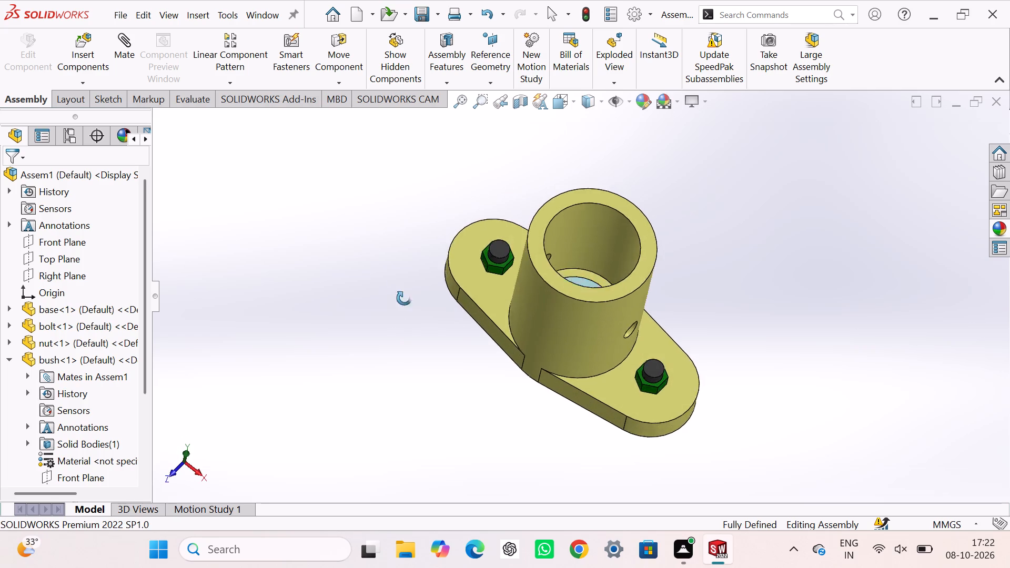
middle_drag(404, 298, 397, 298)
click(299, 257)
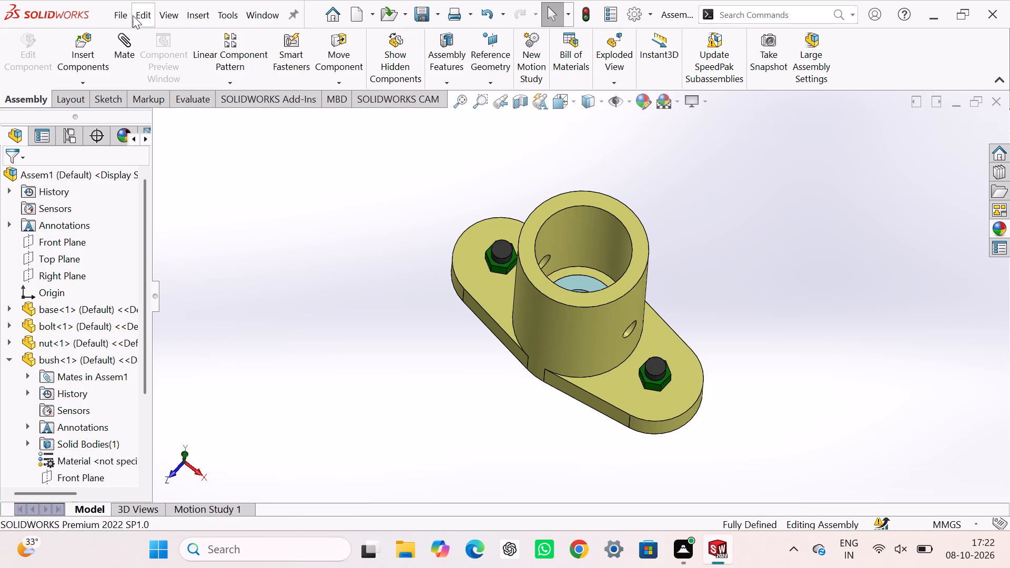
click(92, 49)
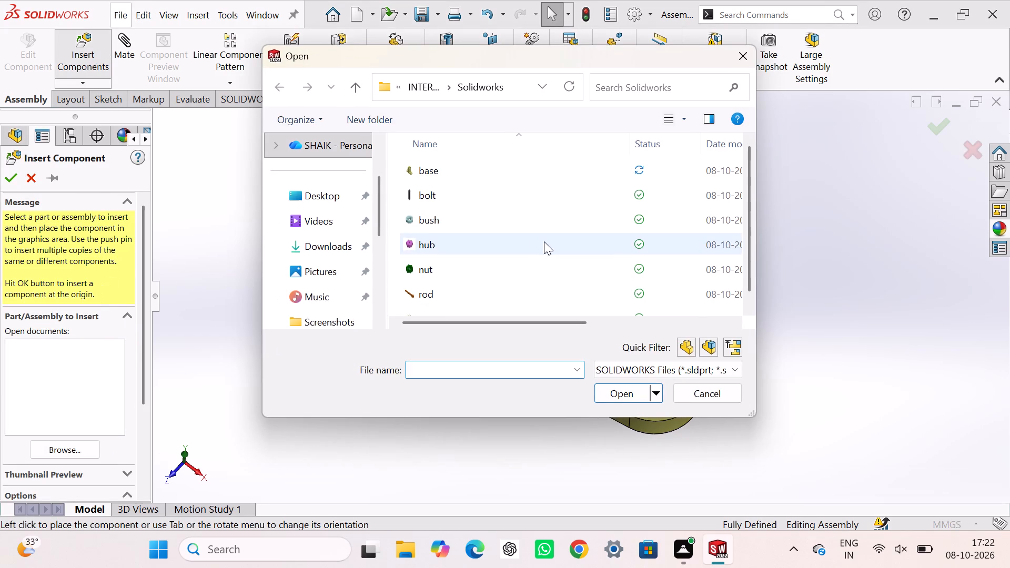
click(433, 295)
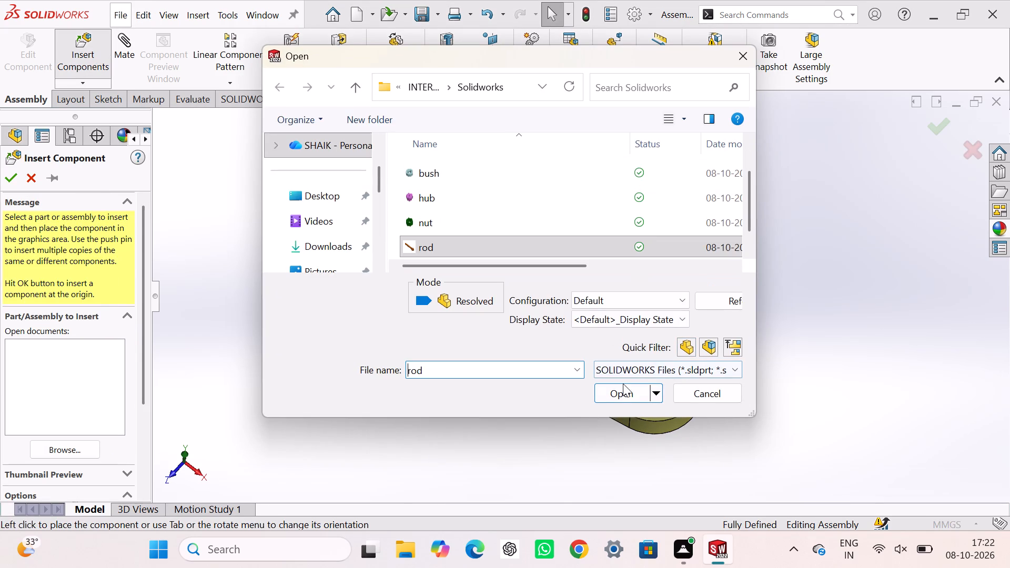
click(622, 392)
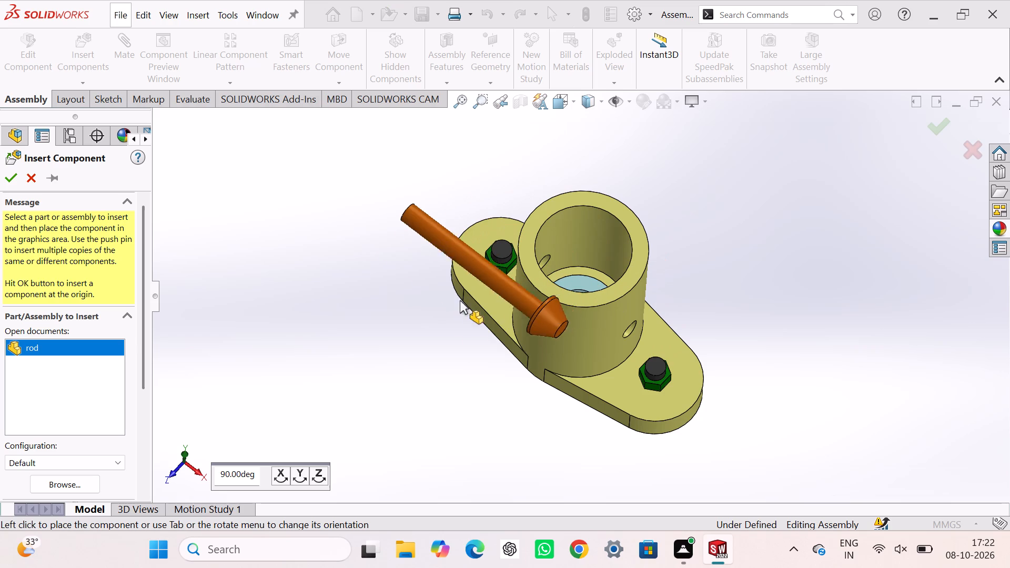
click(301, 473)
click(313, 471)
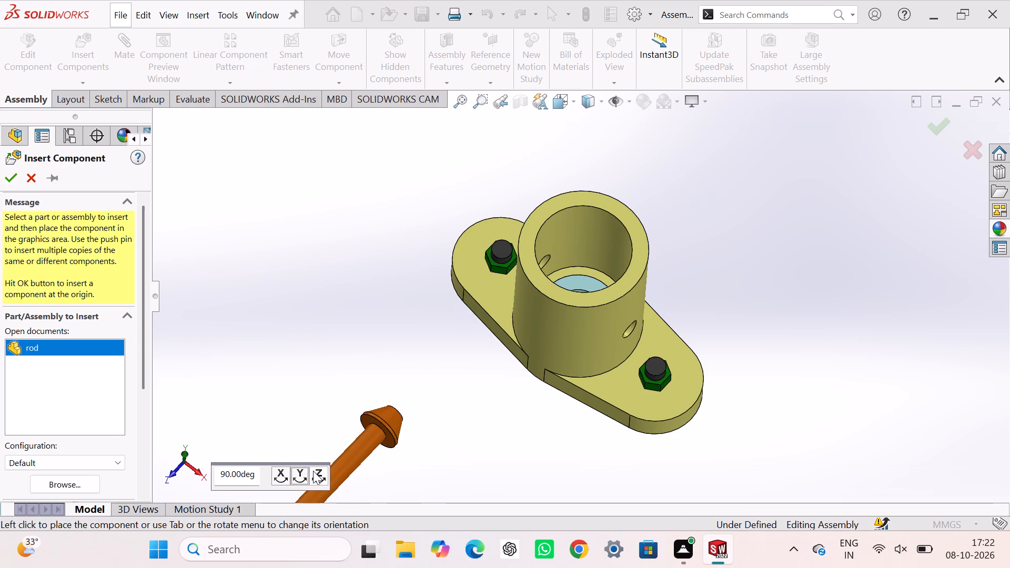
click(275, 474)
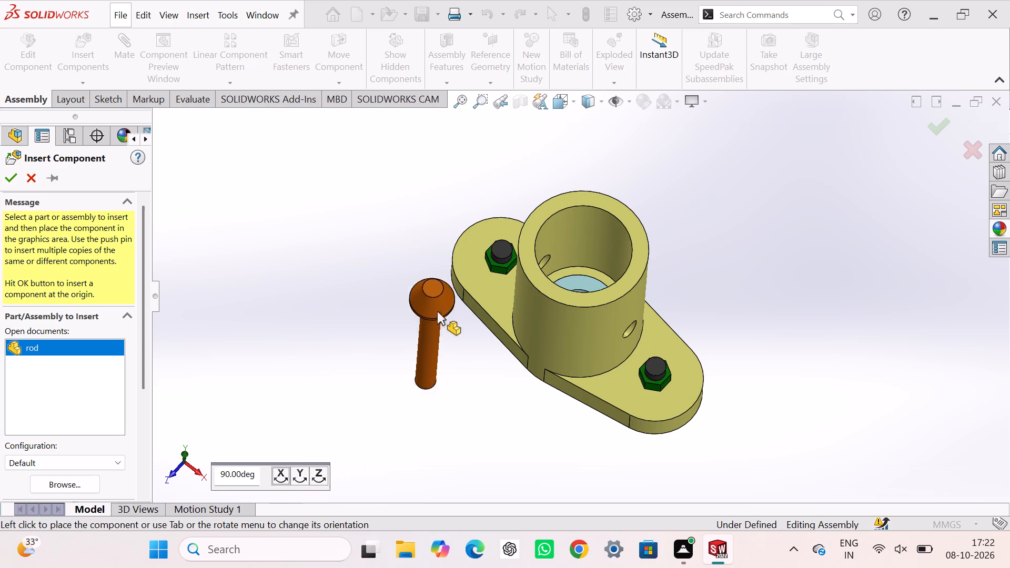
click(279, 471)
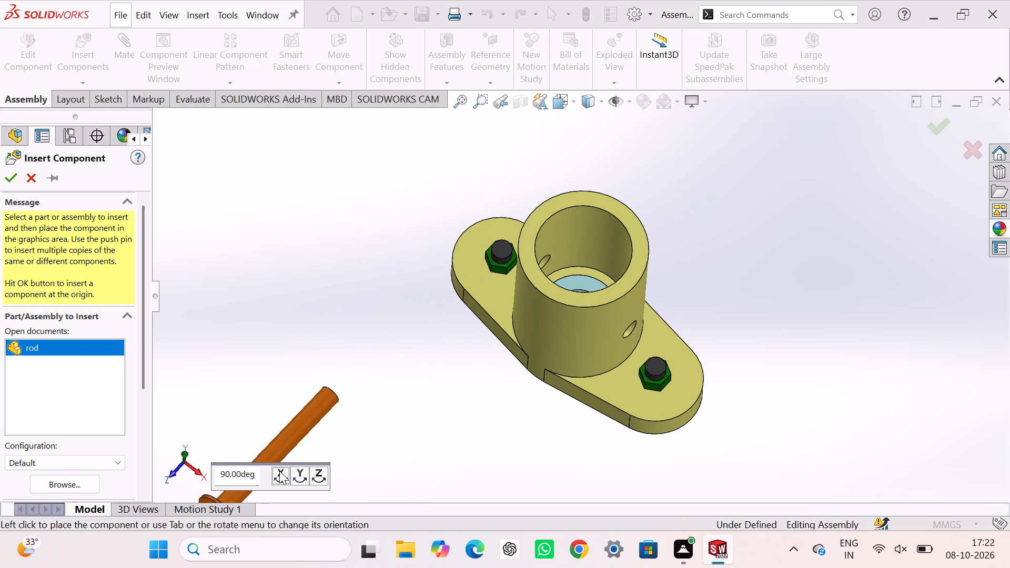
click(279, 471)
click(279, 471)
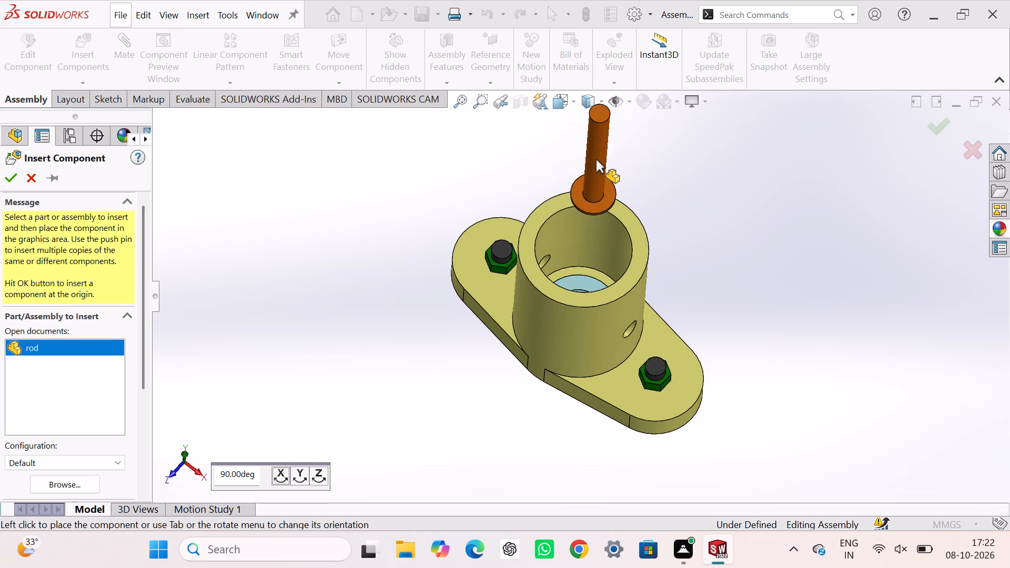
click(598, 181)
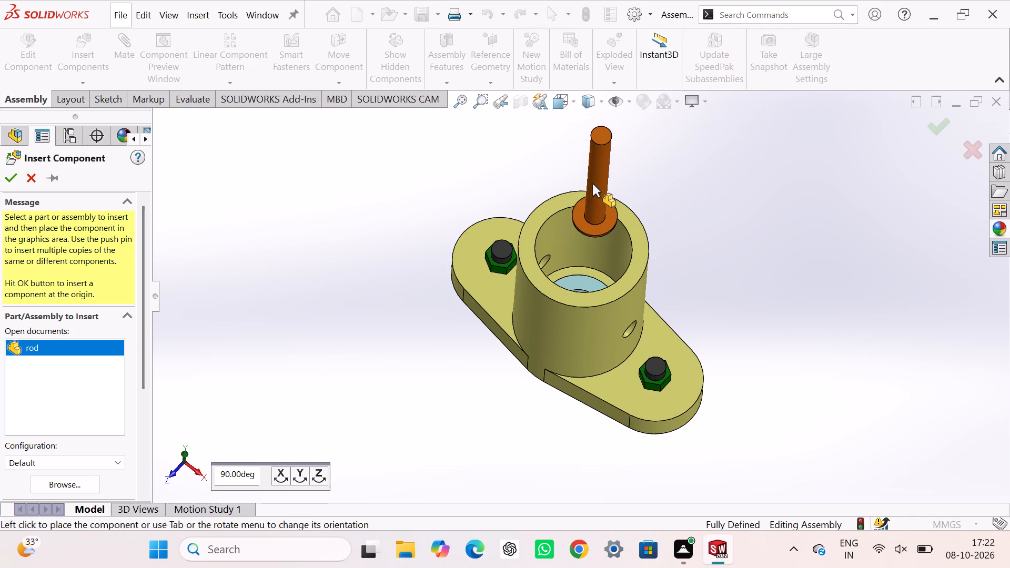
click(405, 207)
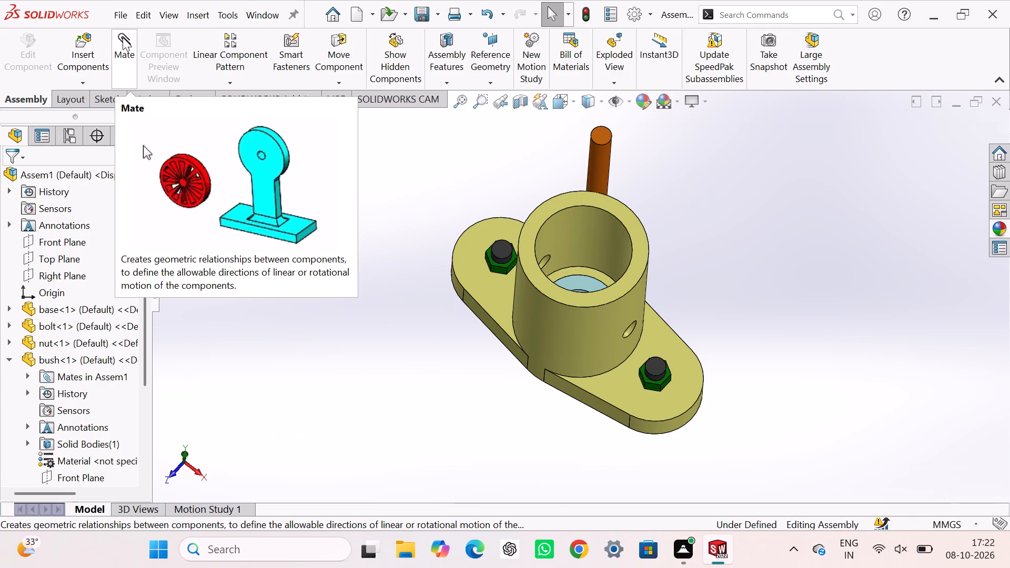
Add a concentric mate between the rod's cylindrical face and the central axis of the base.
click(123, 37)
click(602, 165)
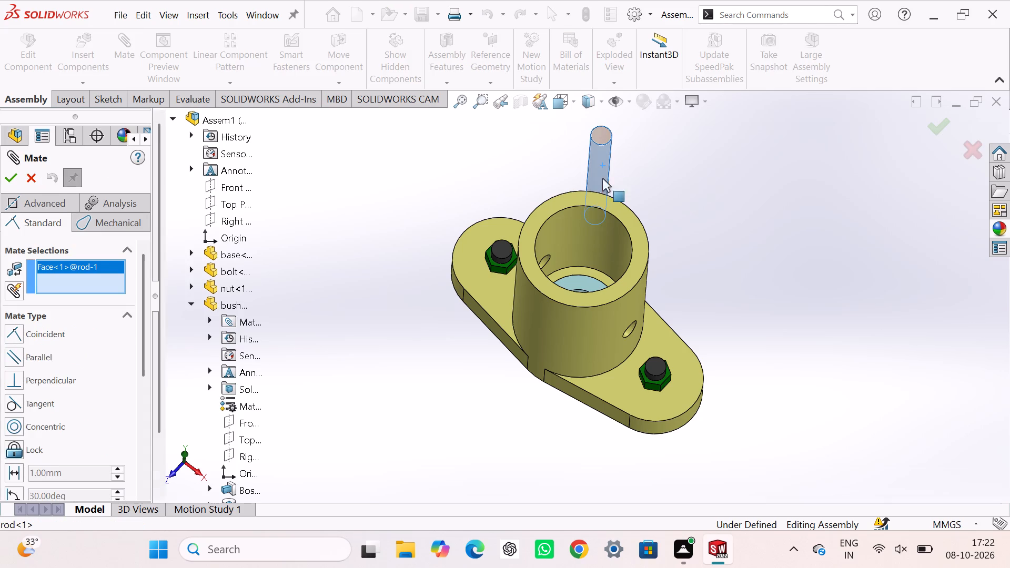
middle_drag(574, 267, 574, 300)
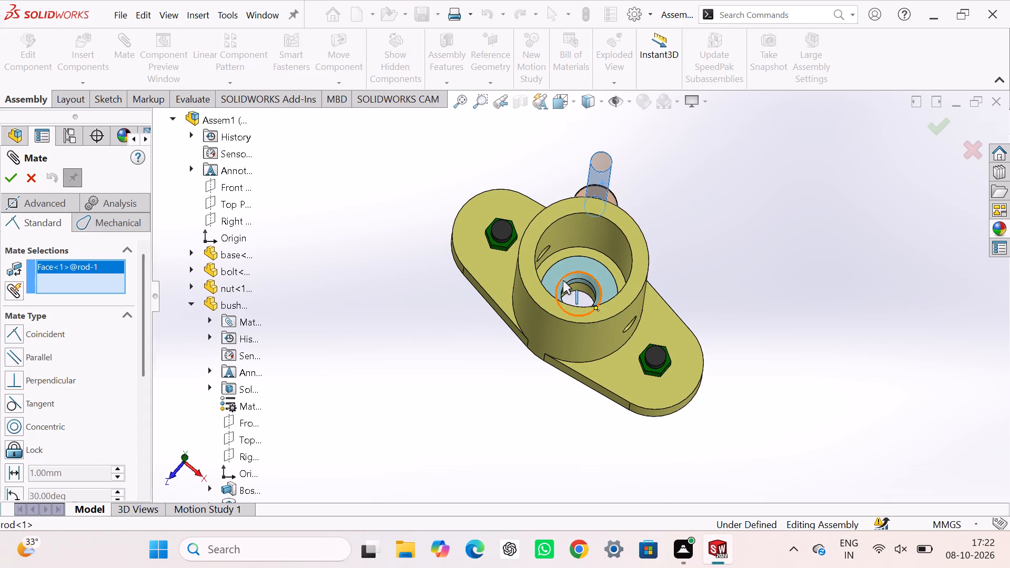
click(575, 288)
click(634, 143)
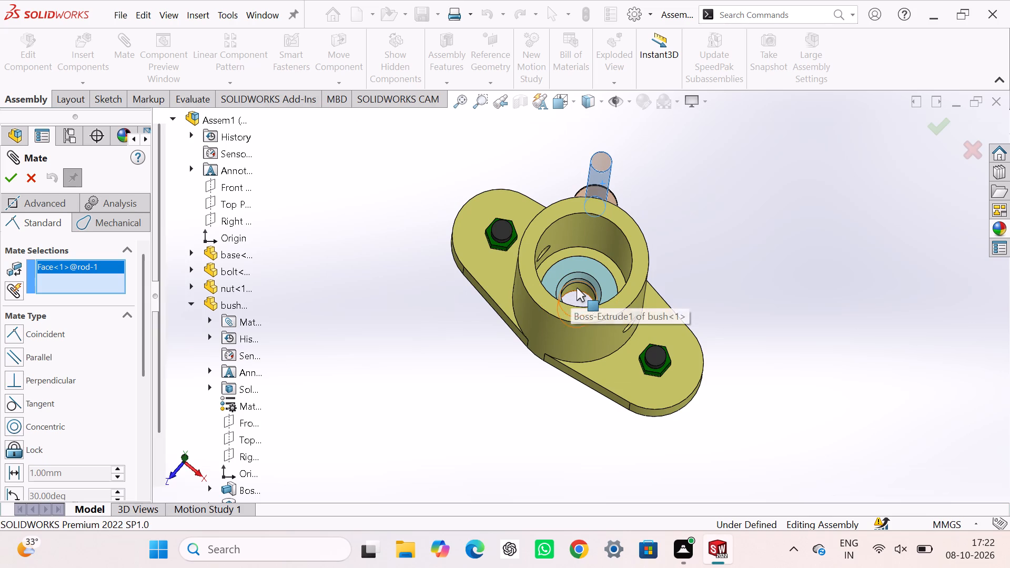
click(577, 288)
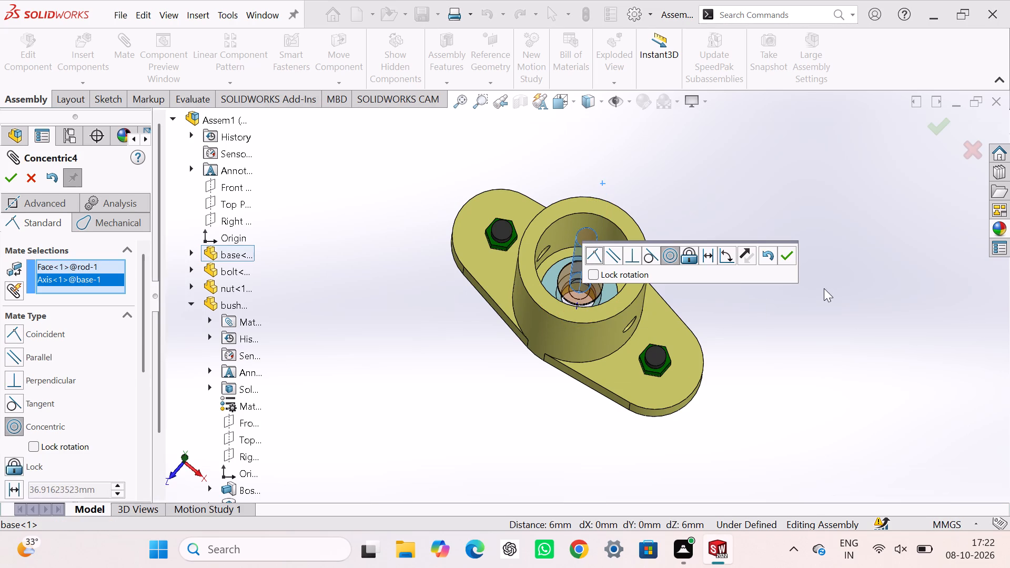
click(790, 253)
Slide the rod up along the base's axis until its head sits near the cylinder's mouth, and finish mating.
middle_drag(560, 387, 585, 267)
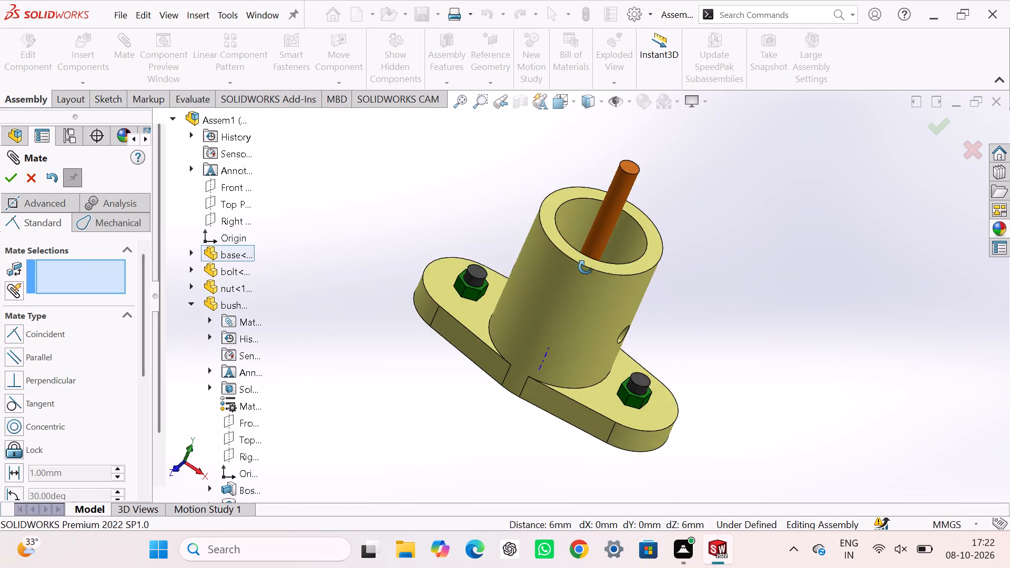
middle_drag(585, 267, 533, 242)
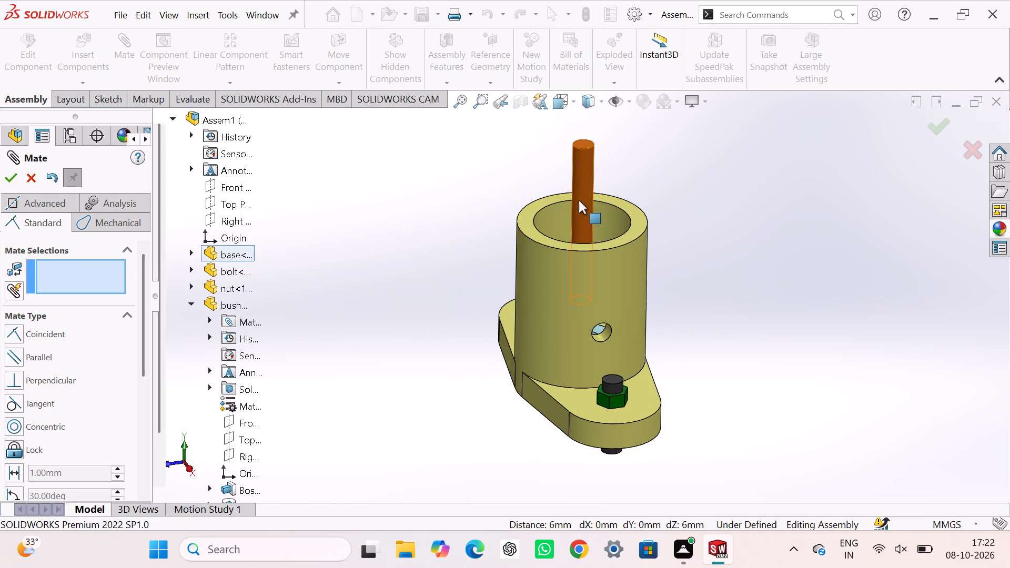
drag(583, 202, 593, 123)
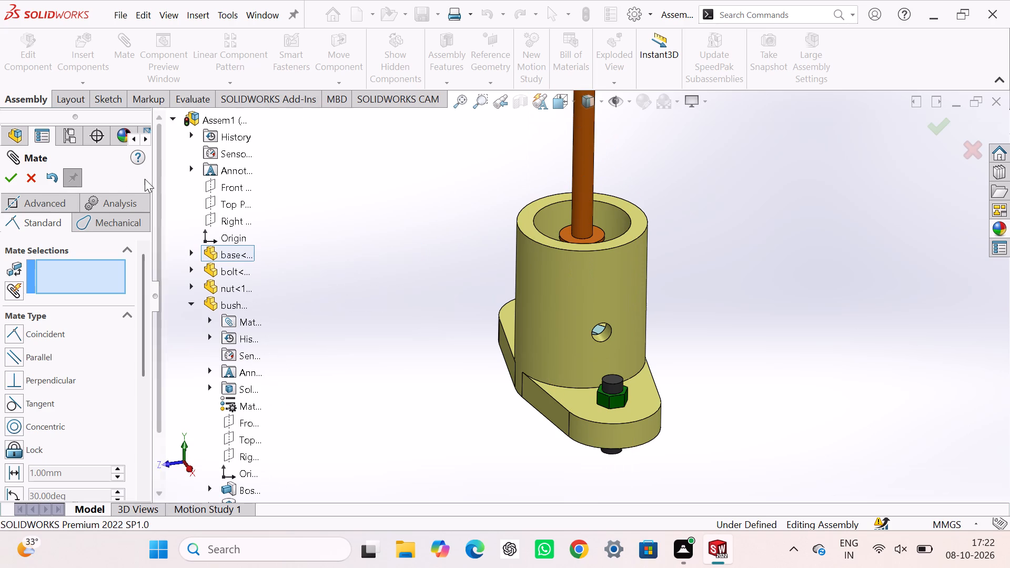
click(14, 175)
click(244, 227)
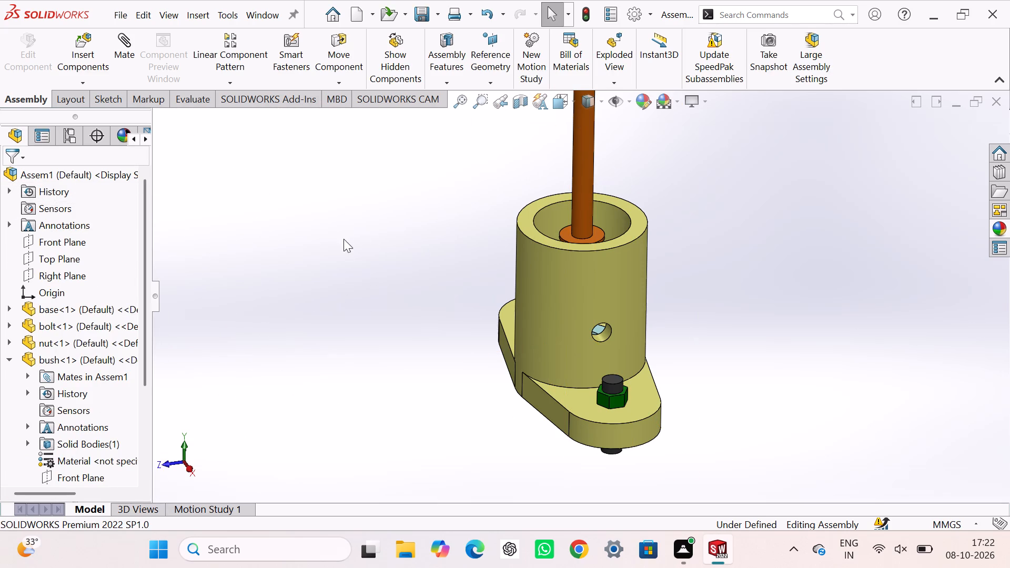
Insert the spring part into the assembly, placing it freely beside the upper end of the rod.
scroll(424, 249, up, 2)
middle_drag(424, 249, 422, 300)
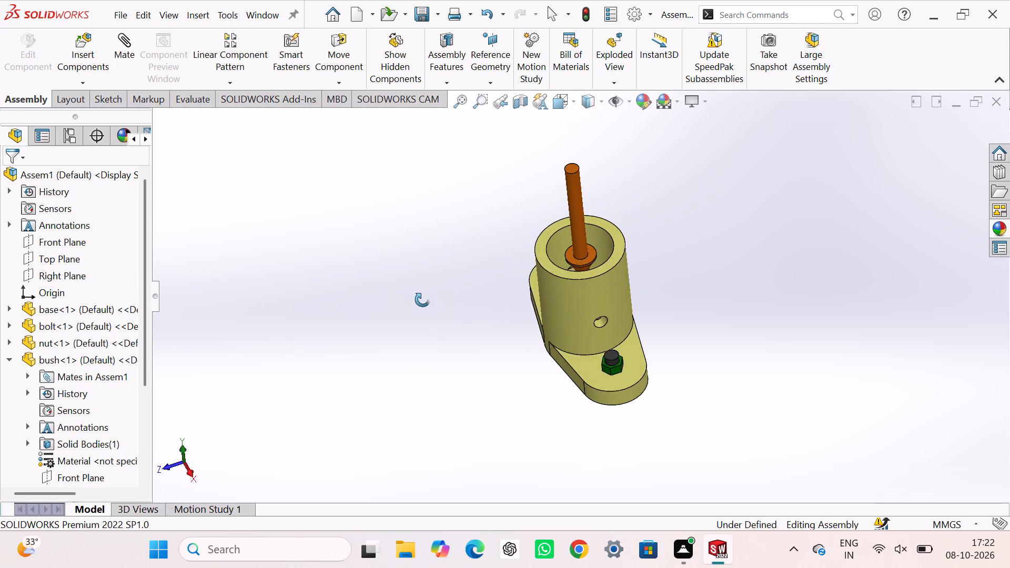
middle_drag(422, 300, 437, 263)
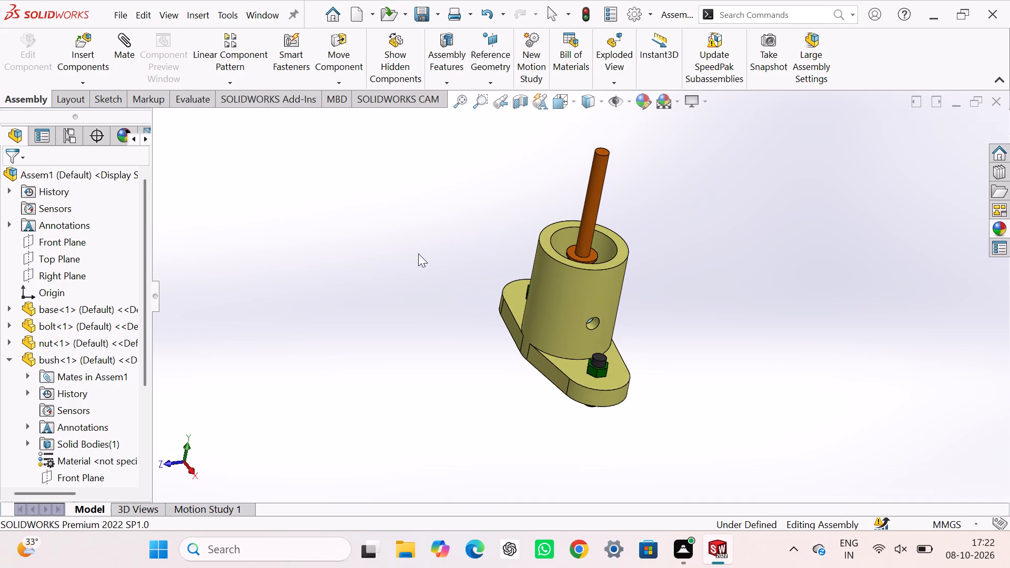
click(369, 234)
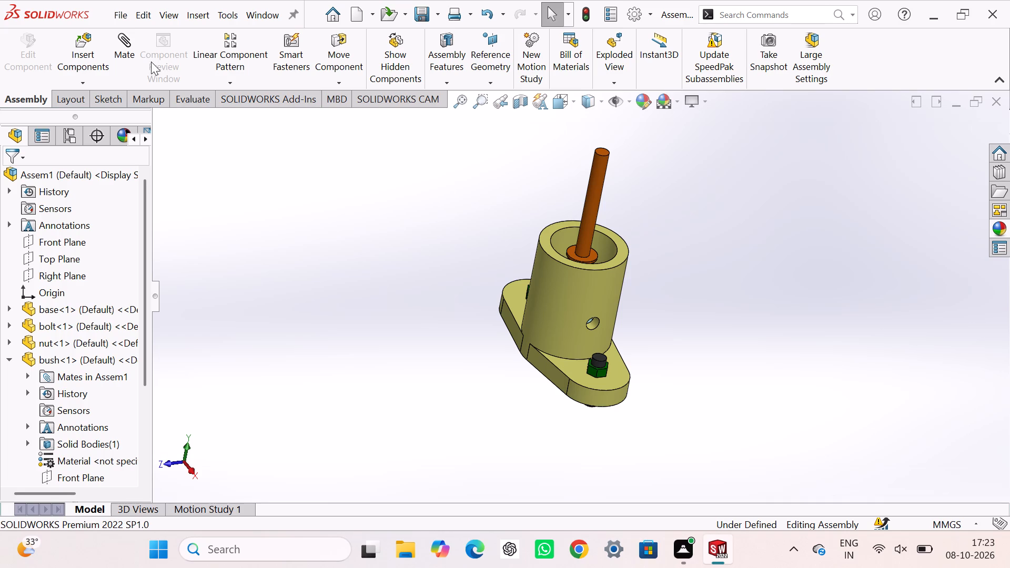
click(72, 40)
scroll(471, 245, down, 3)
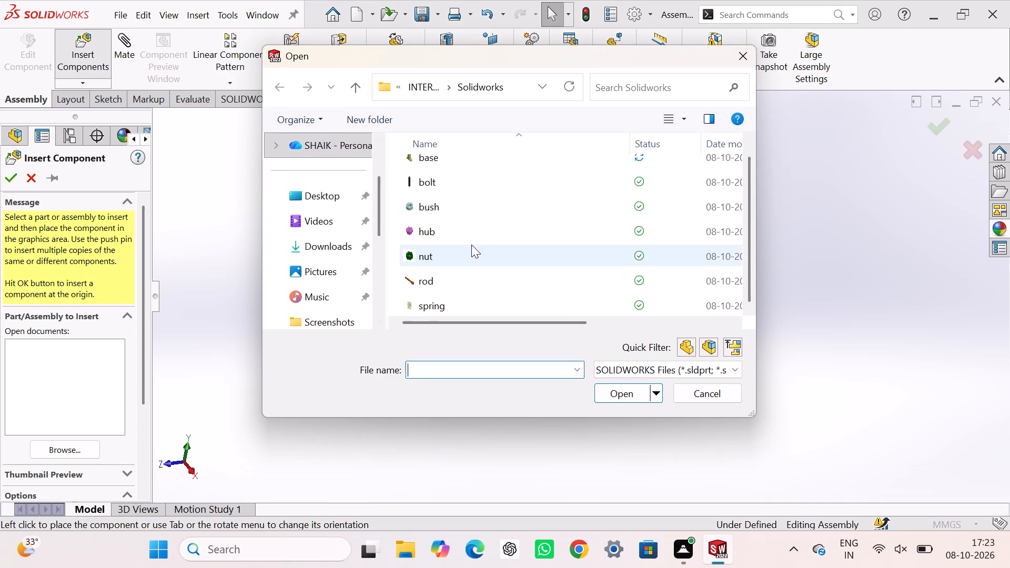
scroll(471, 245, down, 3)
click(461, 308)
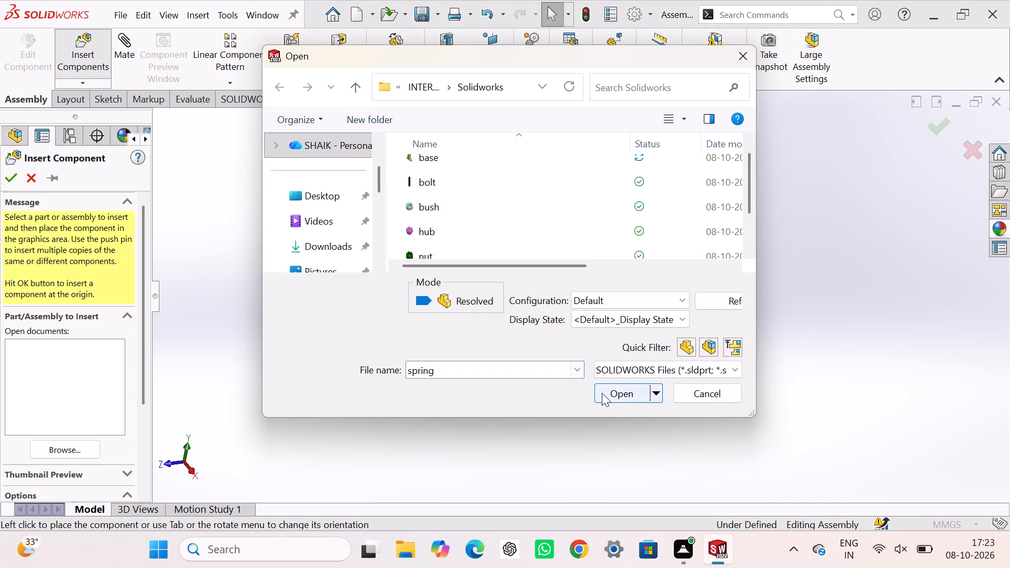
click(602, 393)
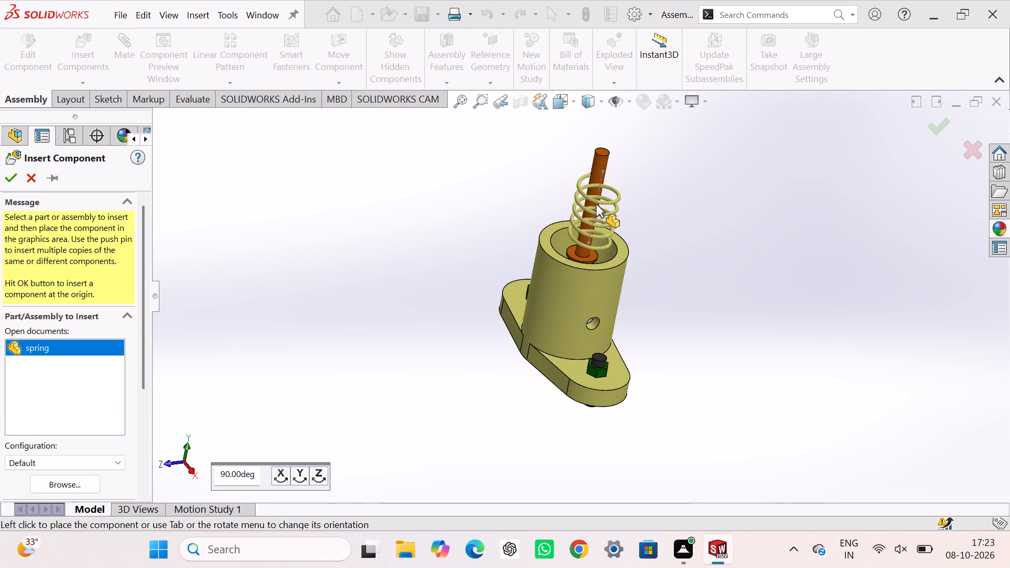
click(455, 189)
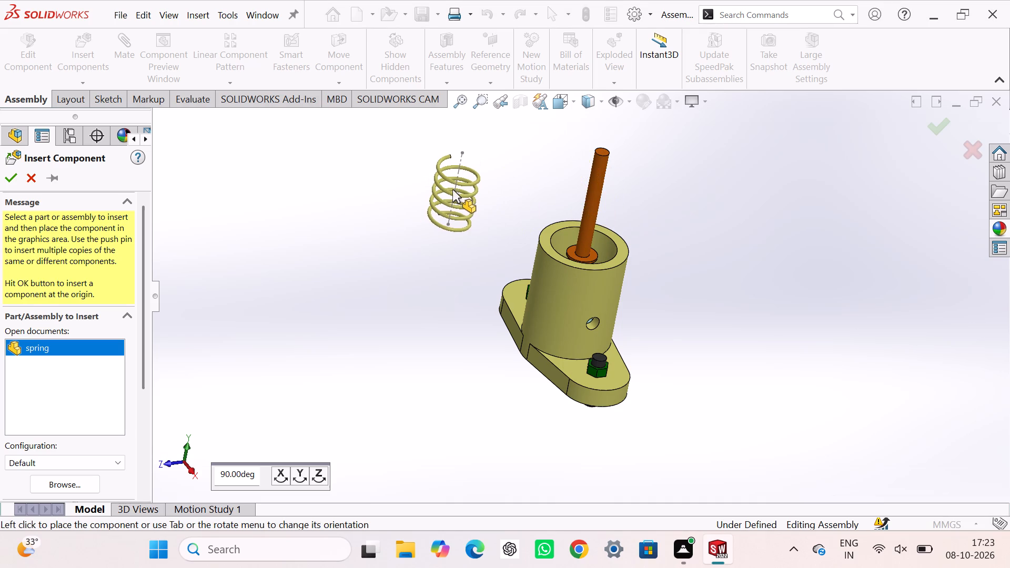
click(341, 210)
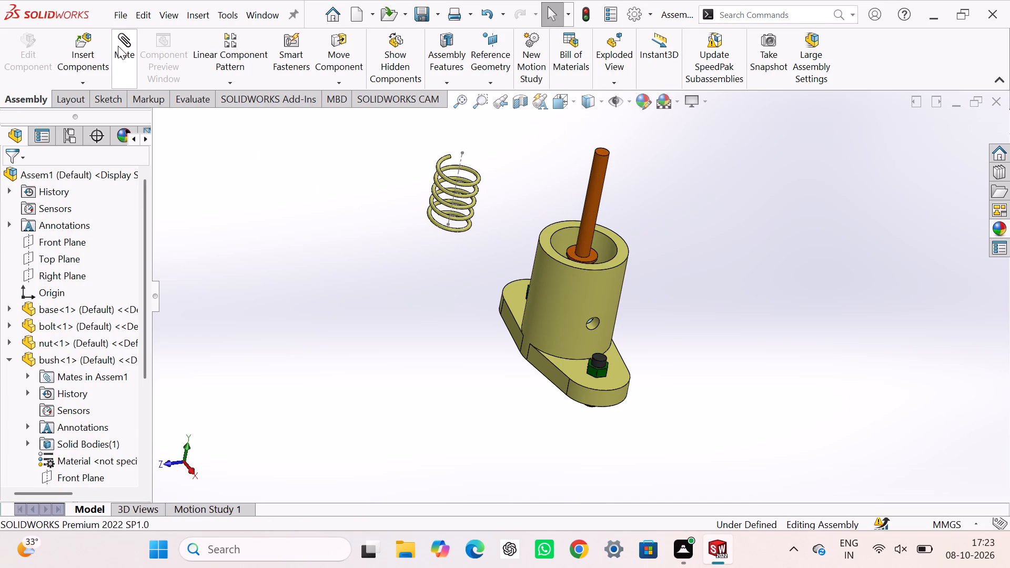
Add a concentric mate between the spring's sketched centre line and the rod's cylindrical face.
click(118, 46)
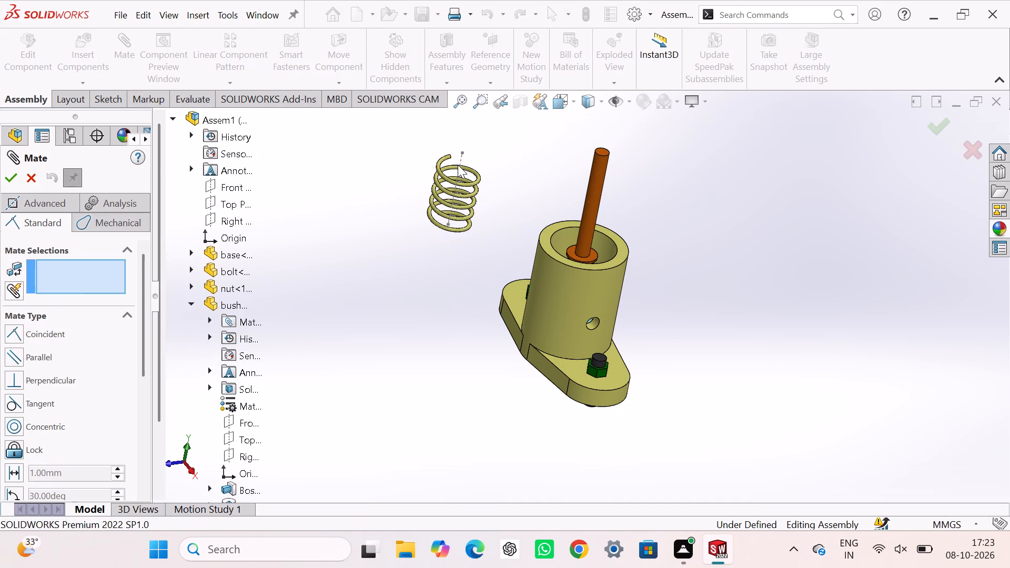
click(461, 161)
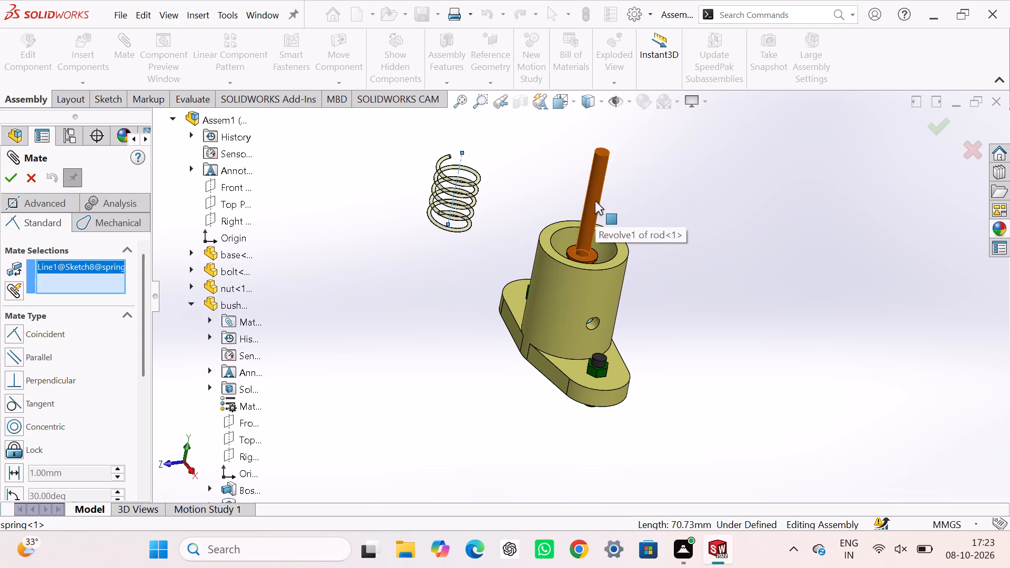
click(595, 201)
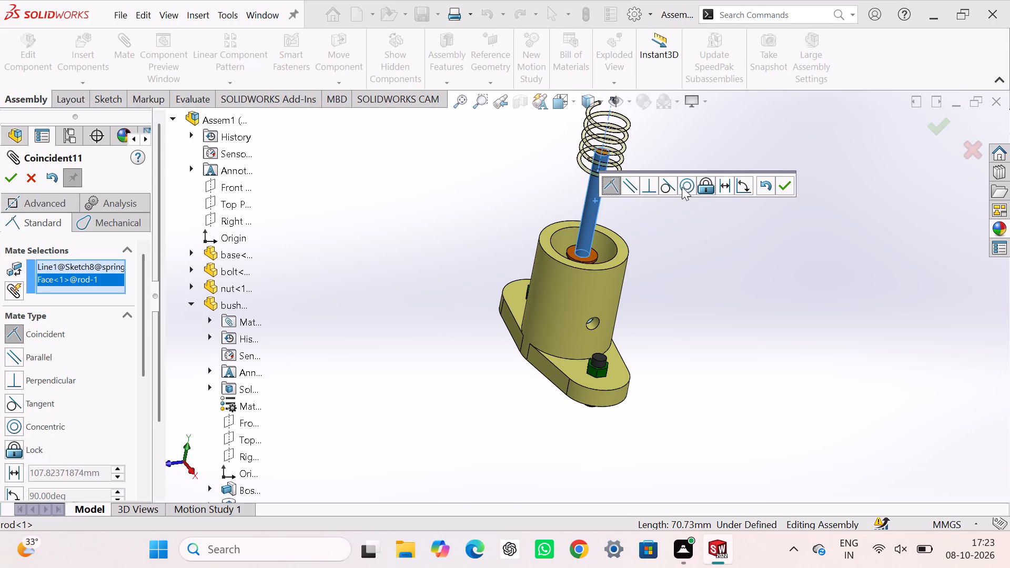
click(683, 186)
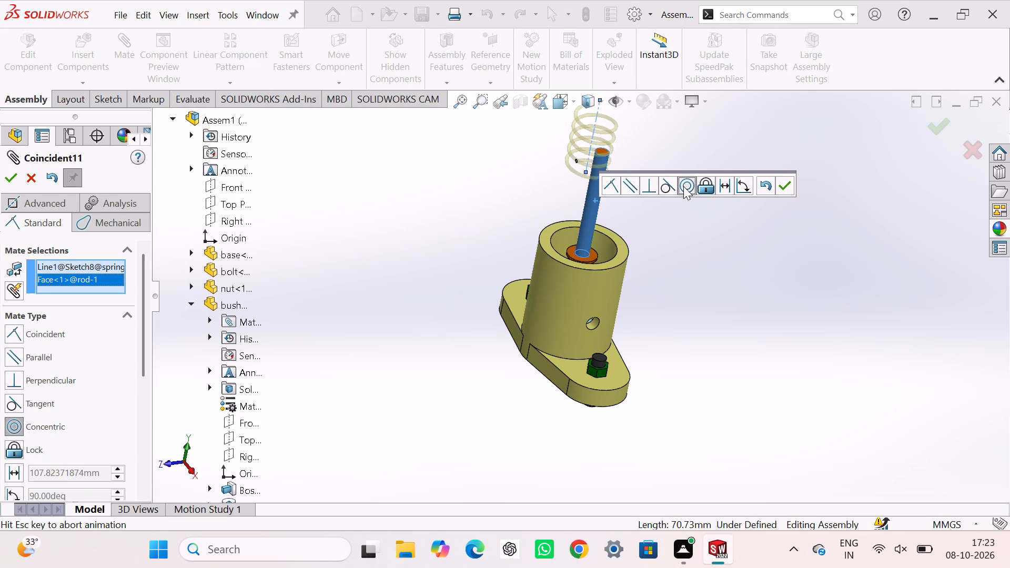
click(809, 181)
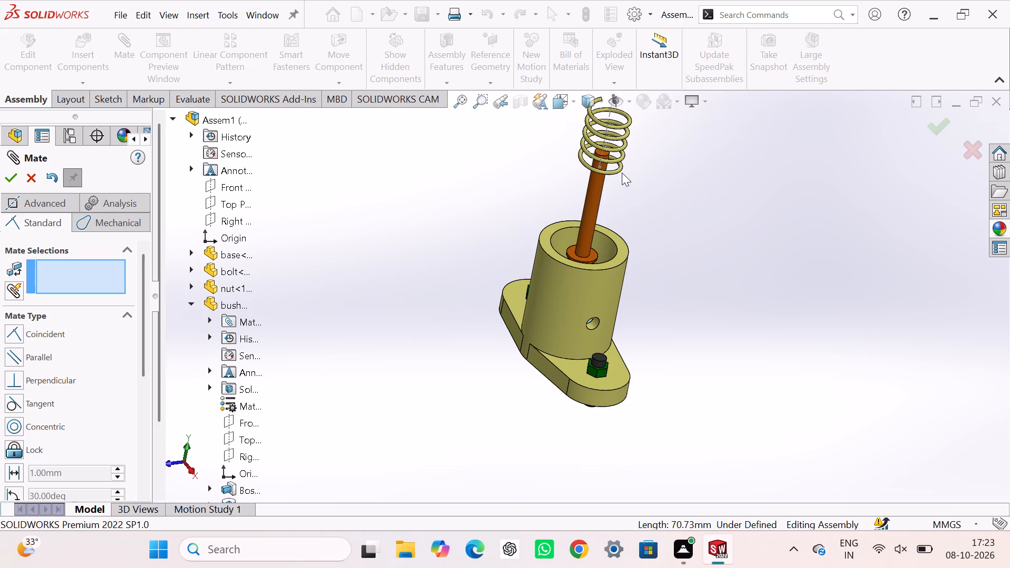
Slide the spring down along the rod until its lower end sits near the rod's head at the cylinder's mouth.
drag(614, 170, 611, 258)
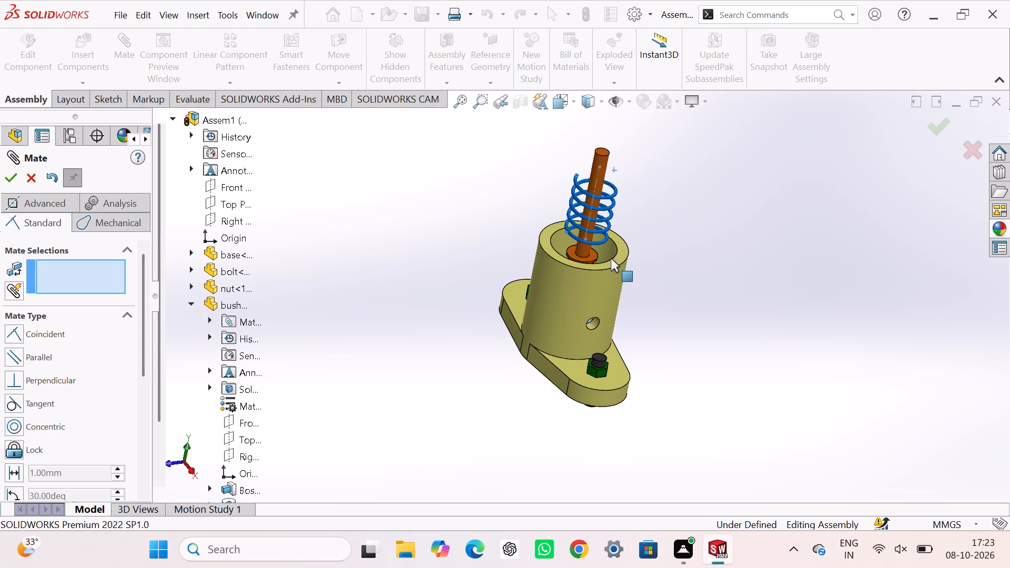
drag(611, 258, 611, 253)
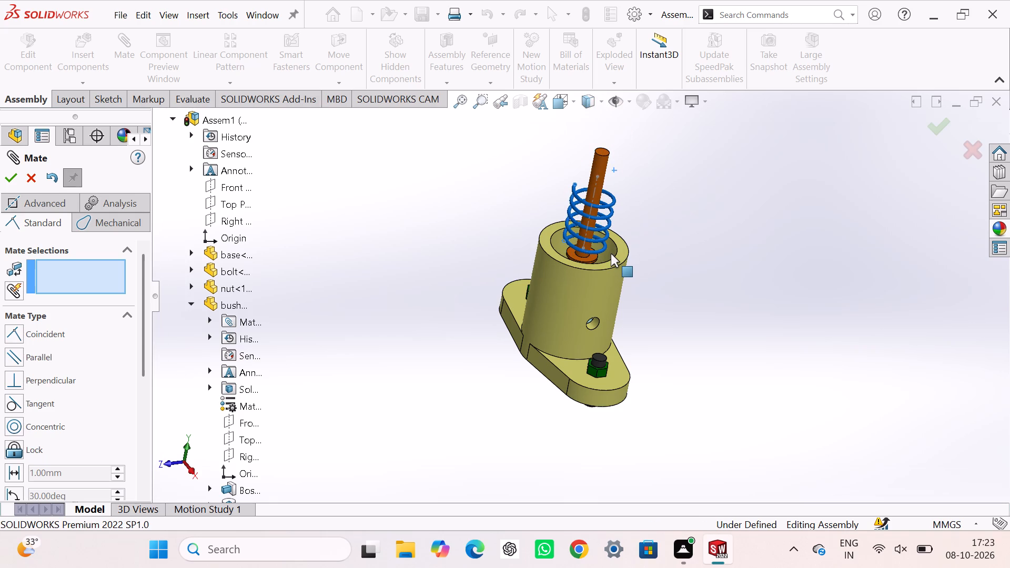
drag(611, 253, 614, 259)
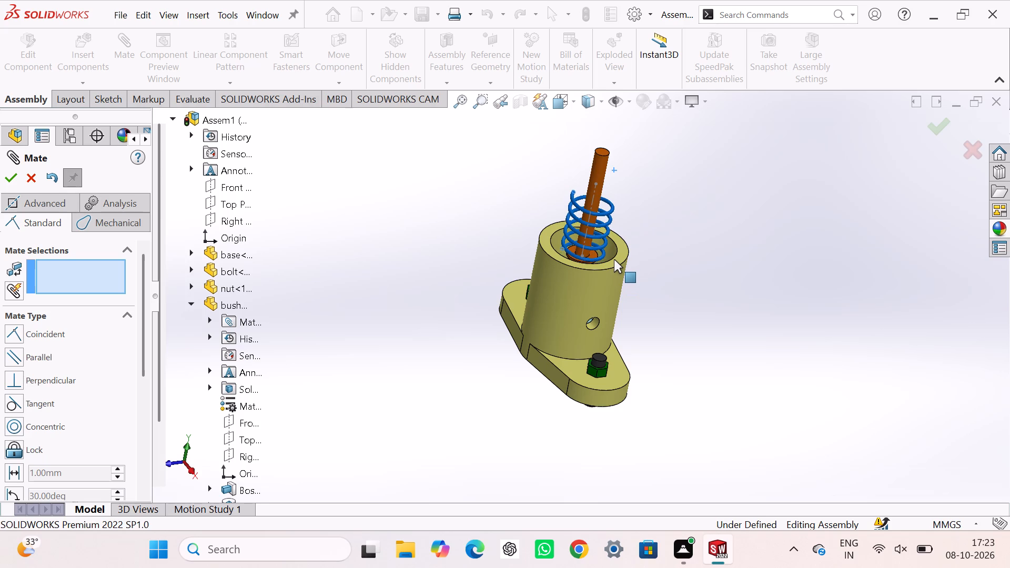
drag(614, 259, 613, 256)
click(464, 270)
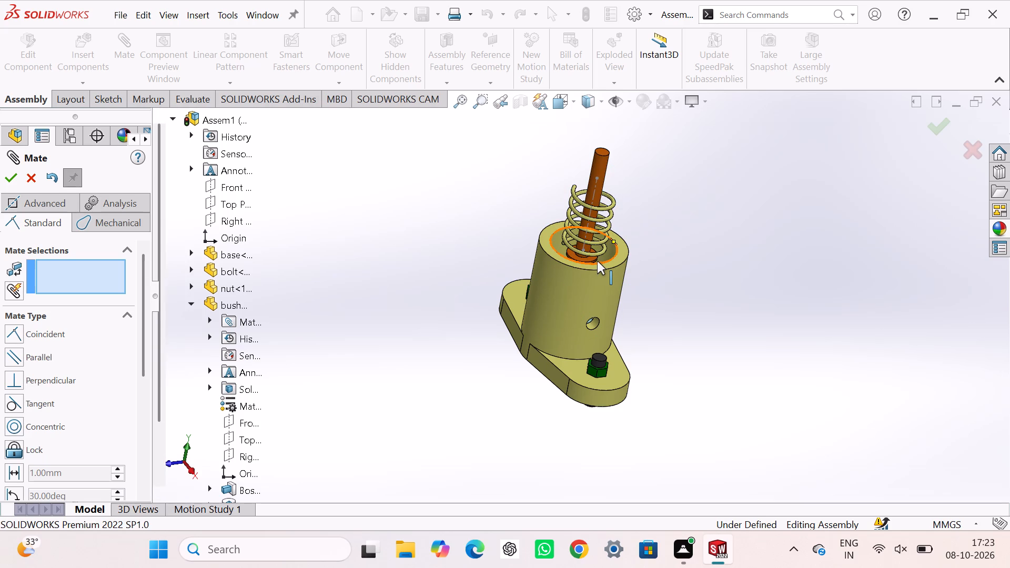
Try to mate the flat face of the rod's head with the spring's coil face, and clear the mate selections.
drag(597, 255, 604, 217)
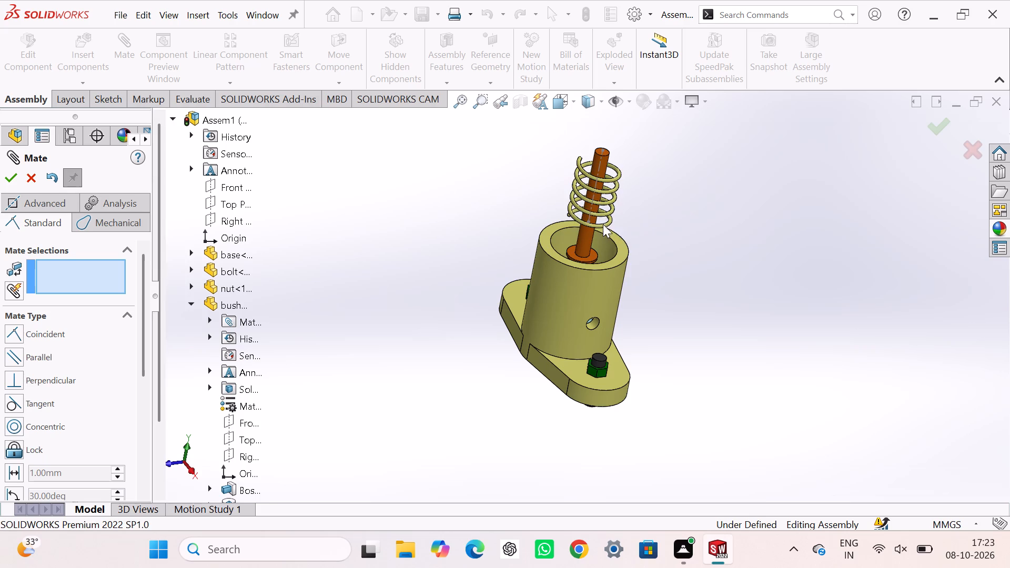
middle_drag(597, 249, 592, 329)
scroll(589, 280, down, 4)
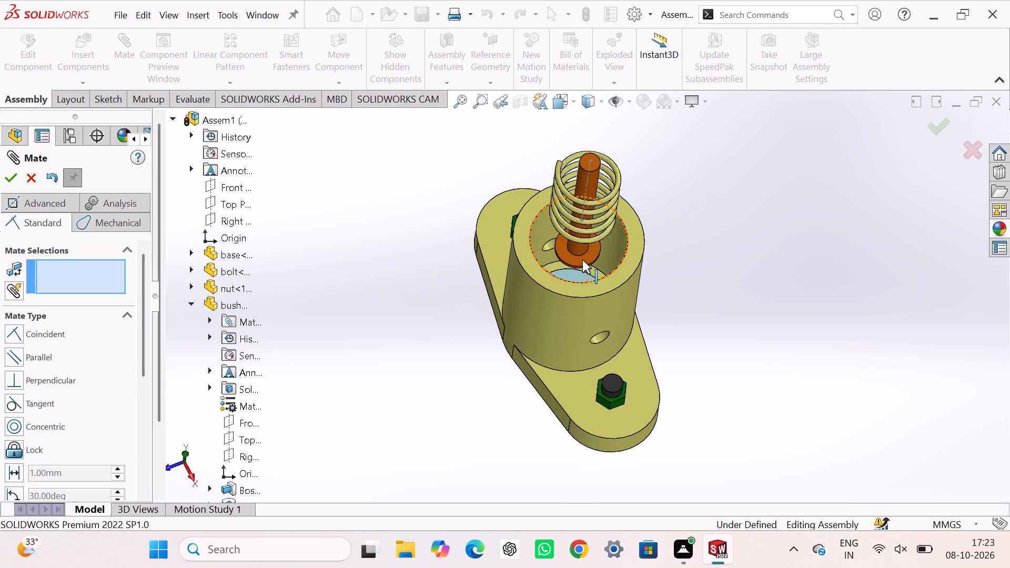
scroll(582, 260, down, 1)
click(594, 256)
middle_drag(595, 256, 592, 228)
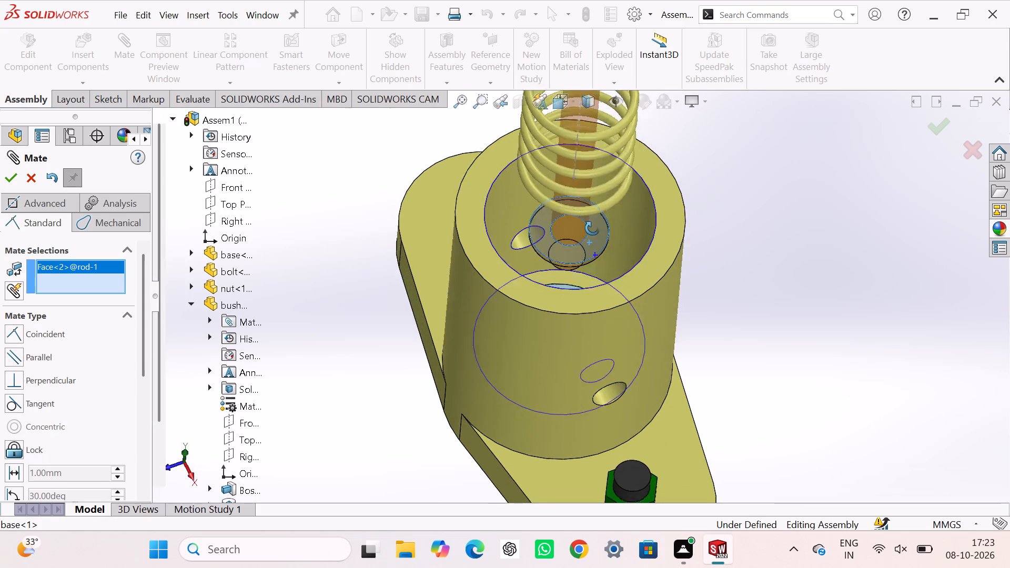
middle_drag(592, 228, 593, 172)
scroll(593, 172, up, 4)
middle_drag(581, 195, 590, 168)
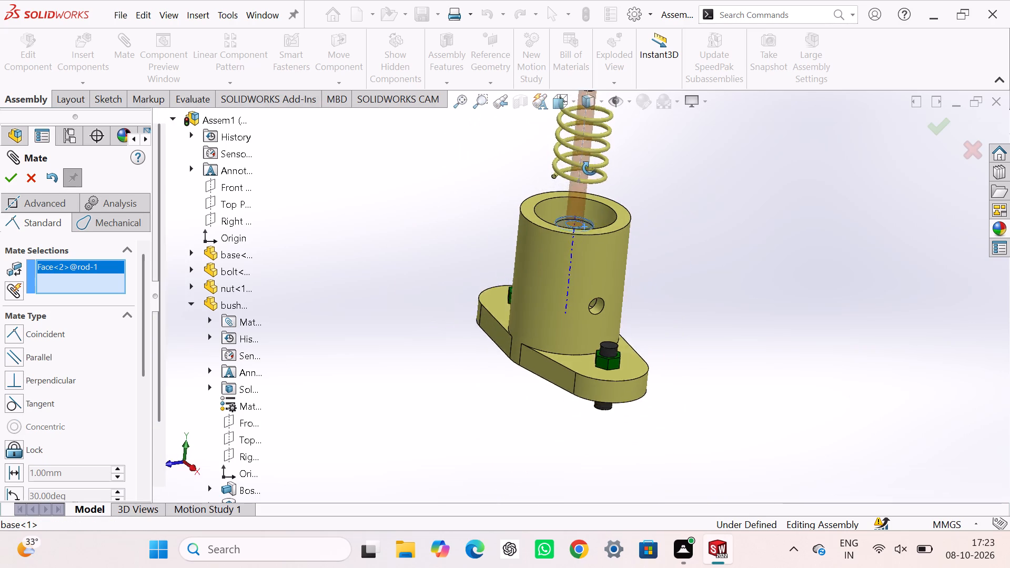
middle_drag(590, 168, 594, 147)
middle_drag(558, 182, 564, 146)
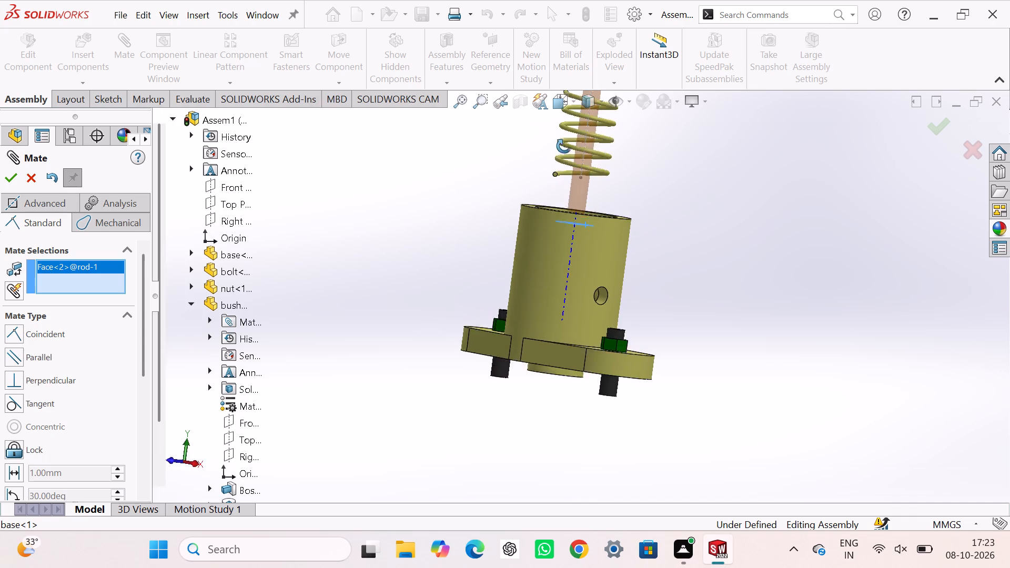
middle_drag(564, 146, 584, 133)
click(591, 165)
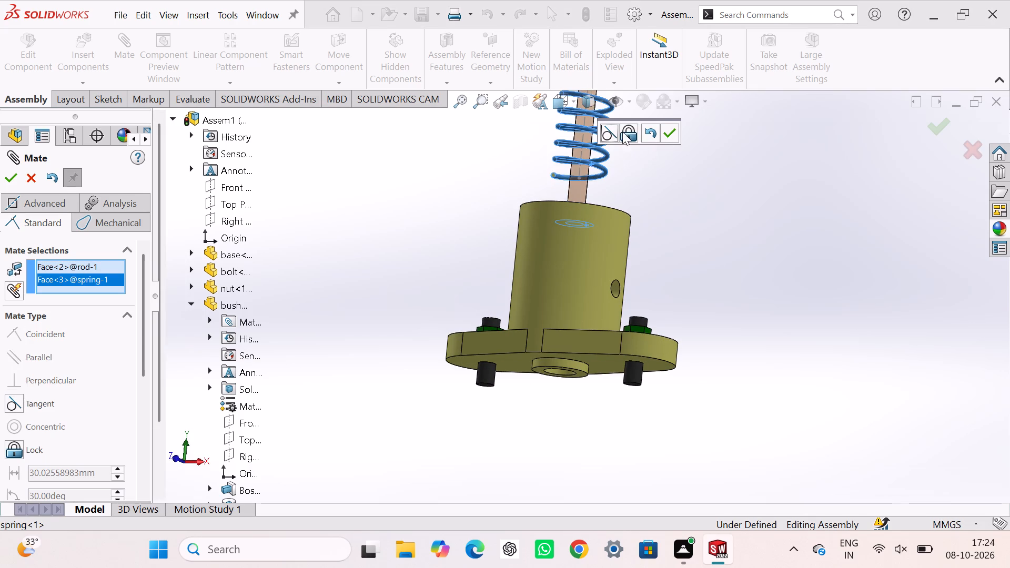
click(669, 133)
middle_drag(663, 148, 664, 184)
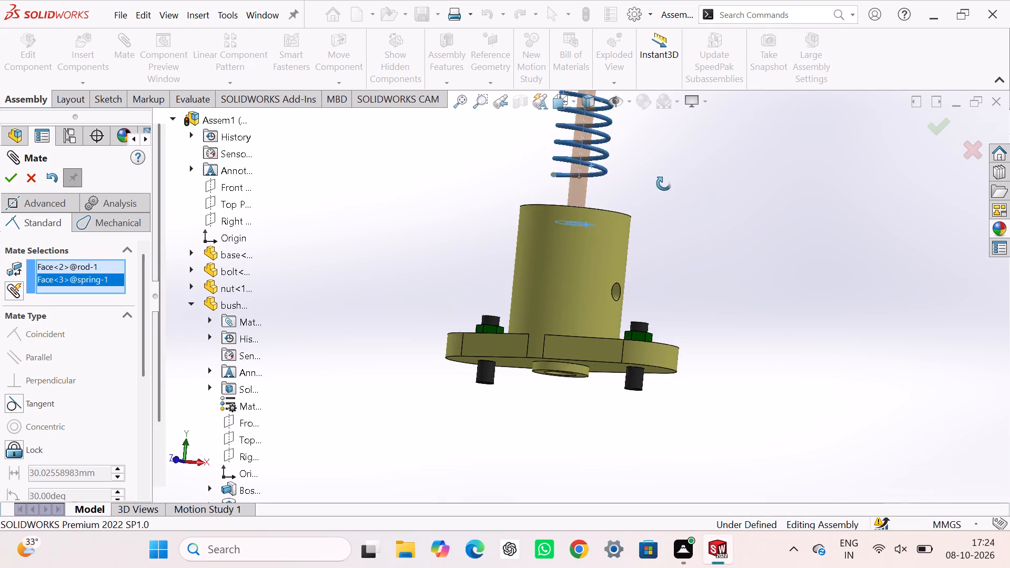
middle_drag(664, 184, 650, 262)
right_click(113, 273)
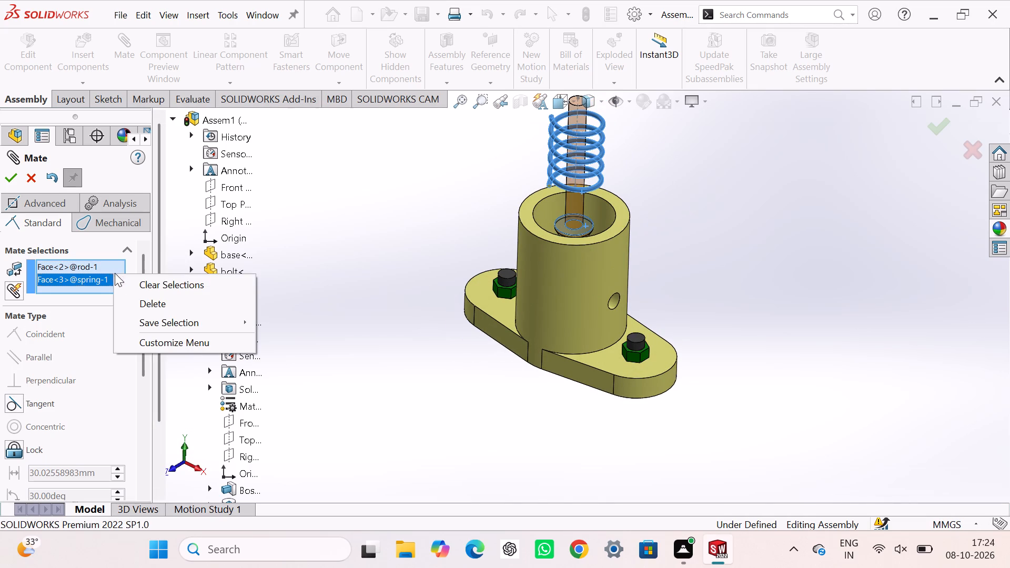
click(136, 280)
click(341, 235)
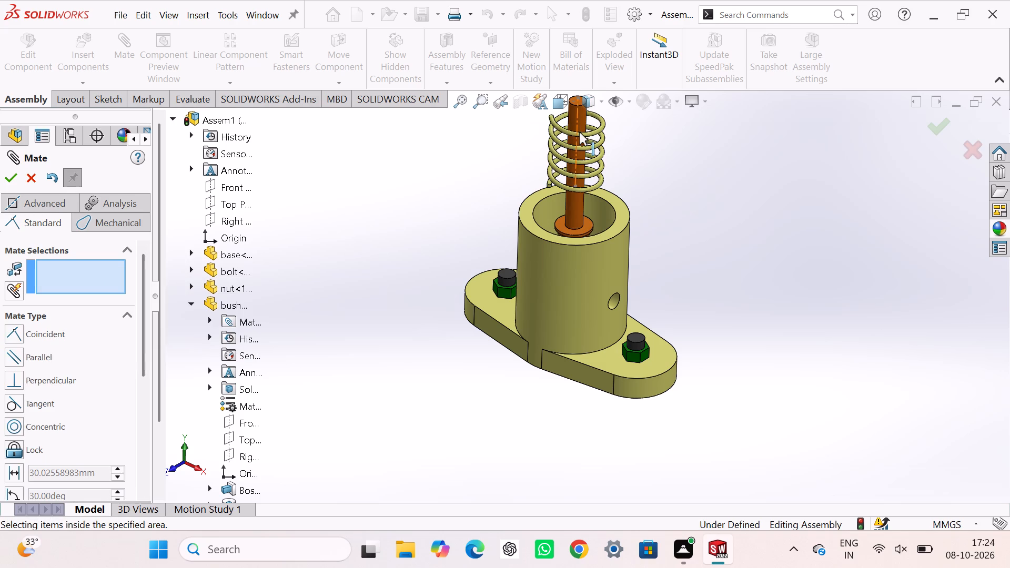
Slide the spring down along the rod until its lowest coil sits around the rod's head inside the cylinder's mouth.
drag(598, 142, 600, 156)
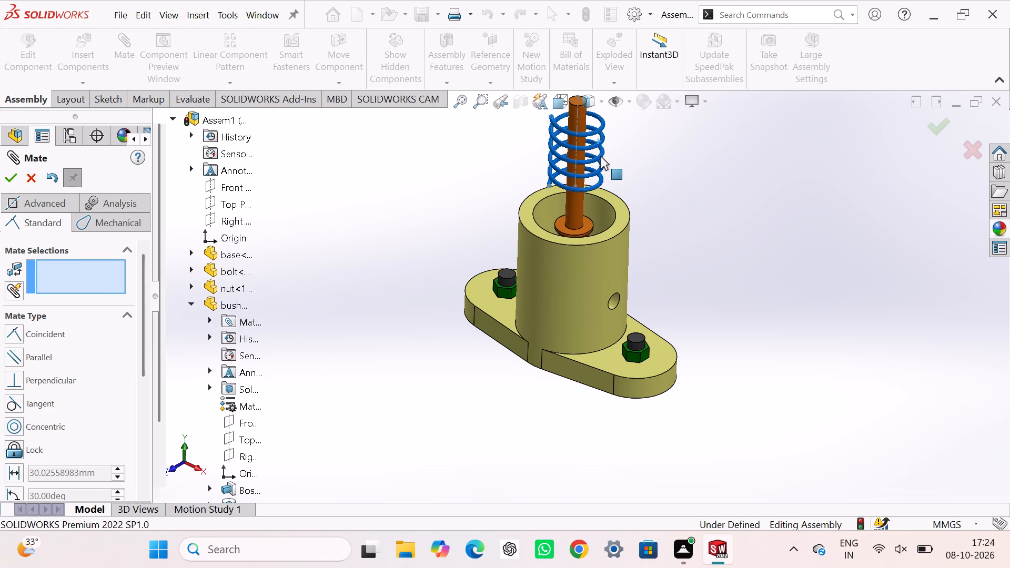
drag(600, 156, 583, 255)
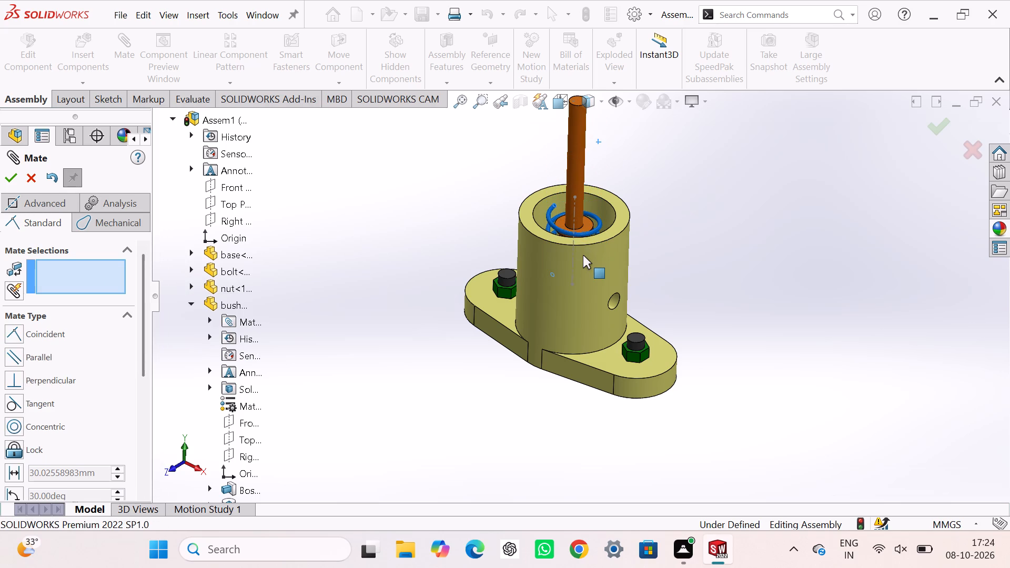
drag(583, 255, 583, 190)
click(745, 209)
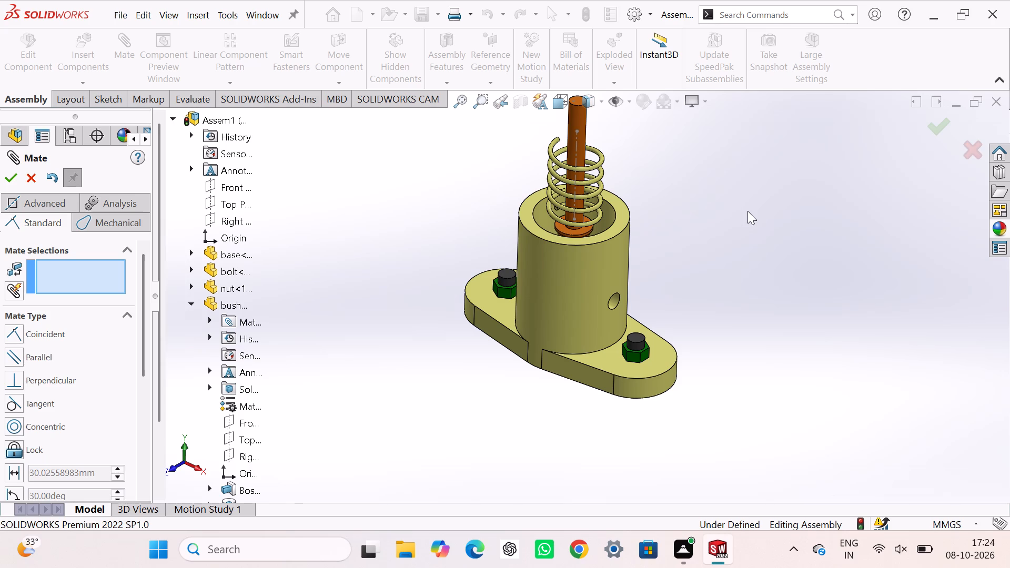
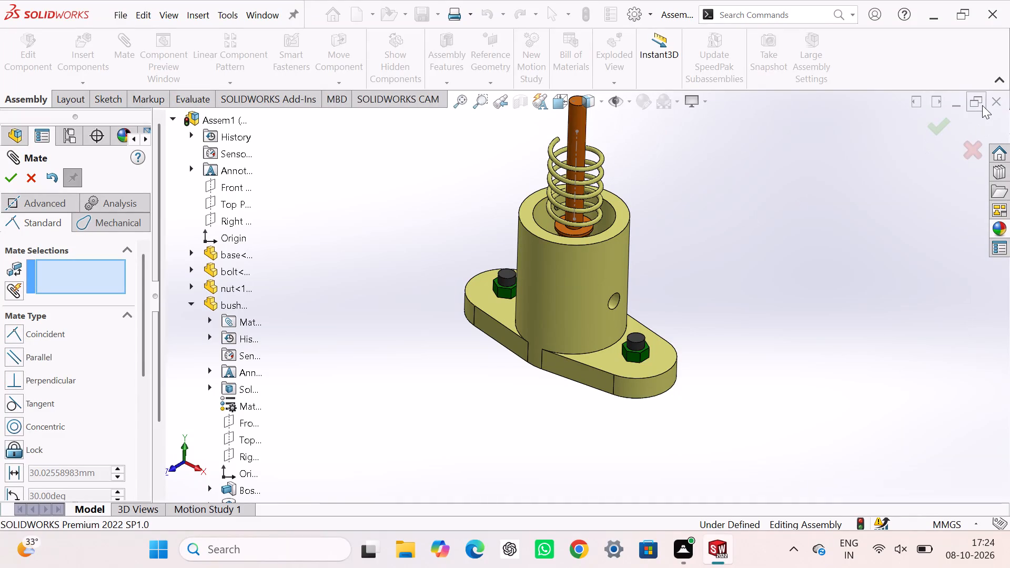
Slide the rod up along its axis until its conical head is clear above the top of the spring.
scroll(572, 128, up, 1)
scroll(580, 150, down, 2)
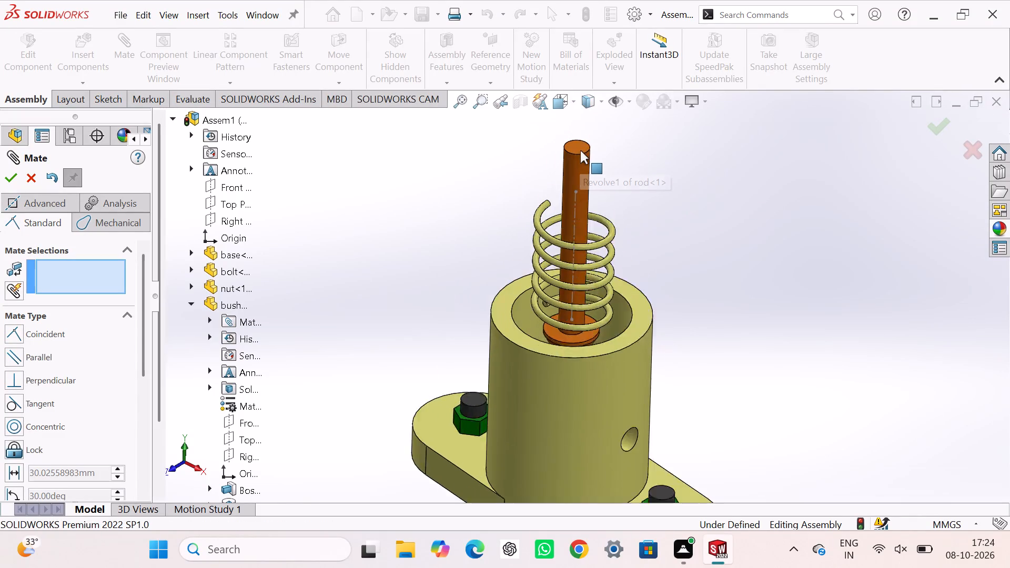
scroll(580, 150, down, 3)
drag(577, 194, 583, 140)
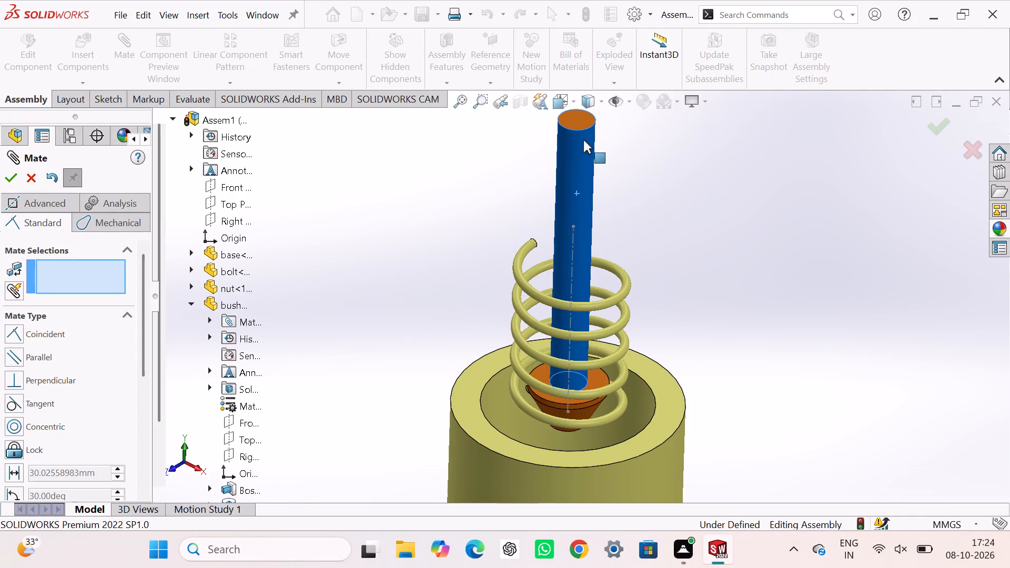
drag(583, 140, 589, 108)
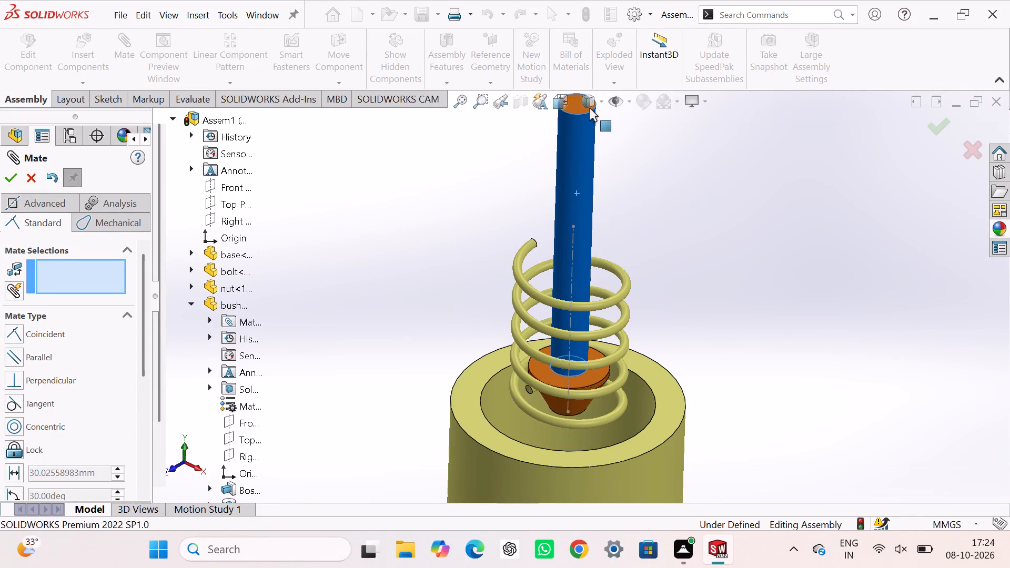
drag(589, 108, 595, 84)
drag(578, 196, 591, 184)
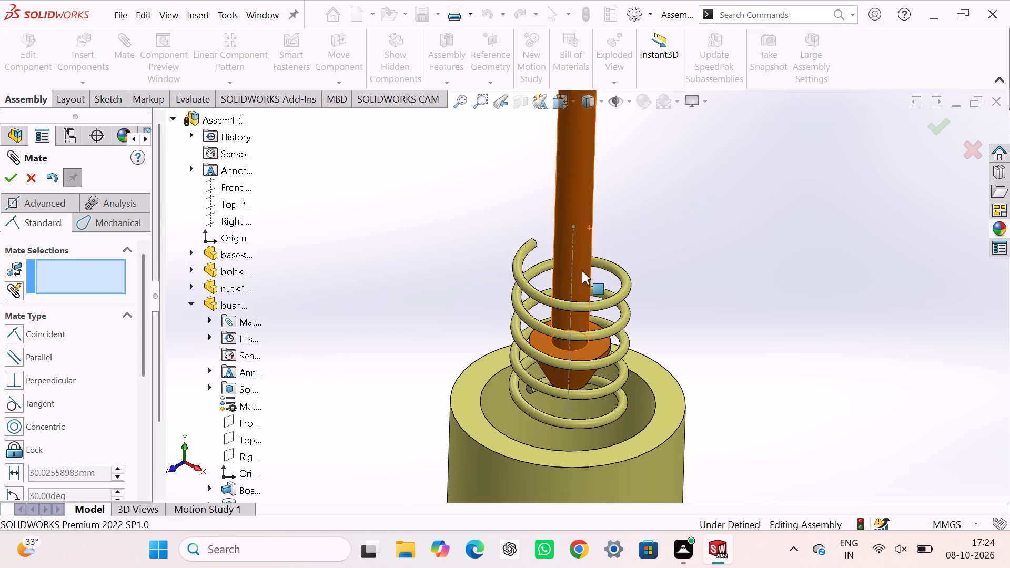
drag(582, 271, 592, 161)
drag(582, 234, 597, 156)
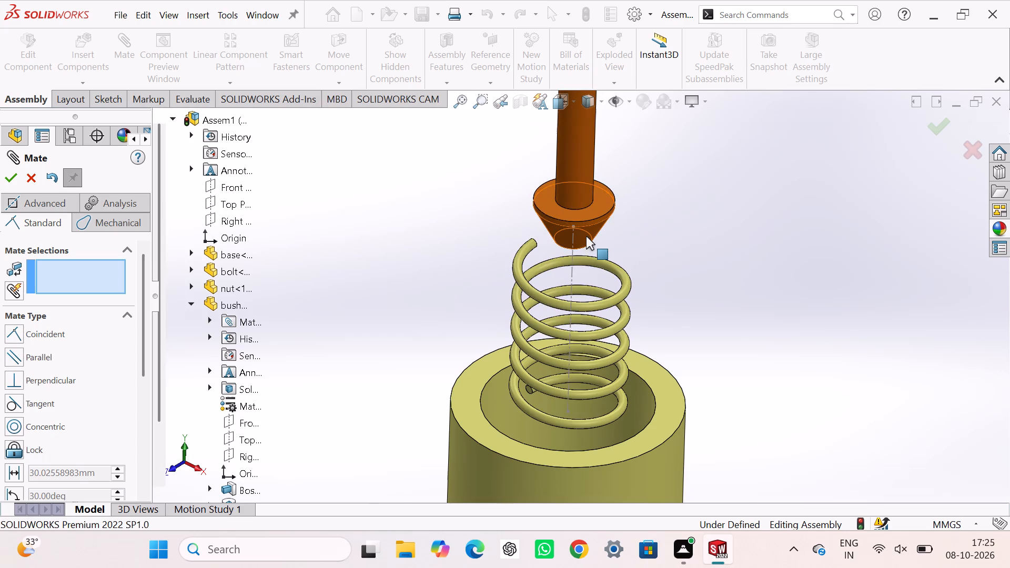
Add a parallel mate between the conical face of the rod's head and the base's axis.
click(586, 235)
middle_drag(579, 276, 561, 386)
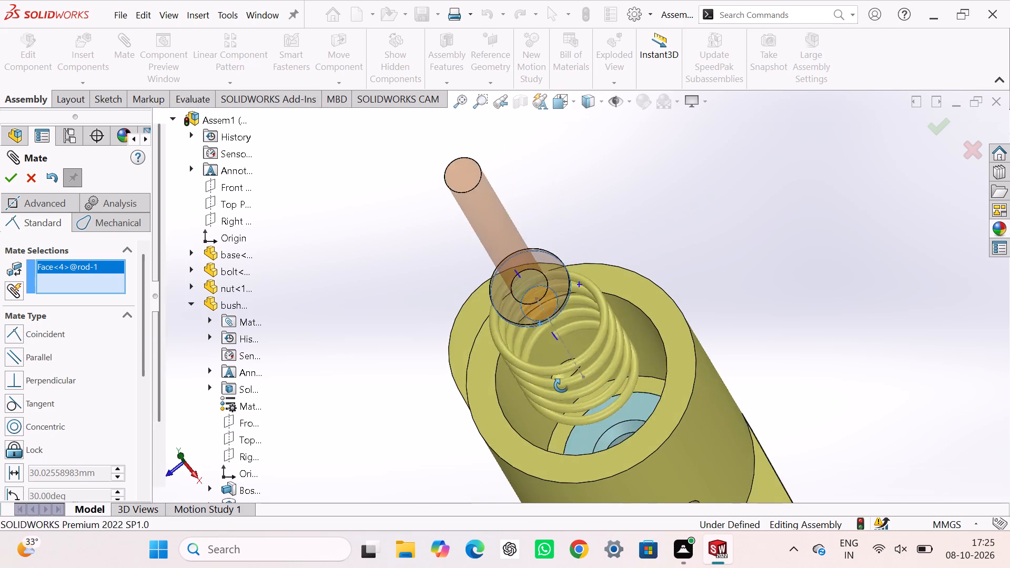
middle_drag(561, 386, 572, 393)
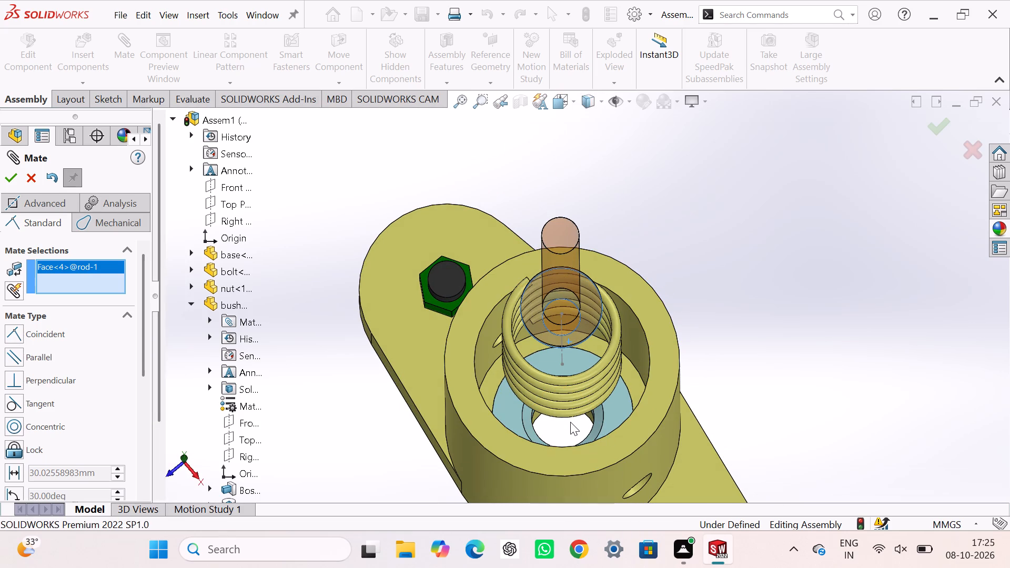
middle_drag(569, 421, 559, 392)
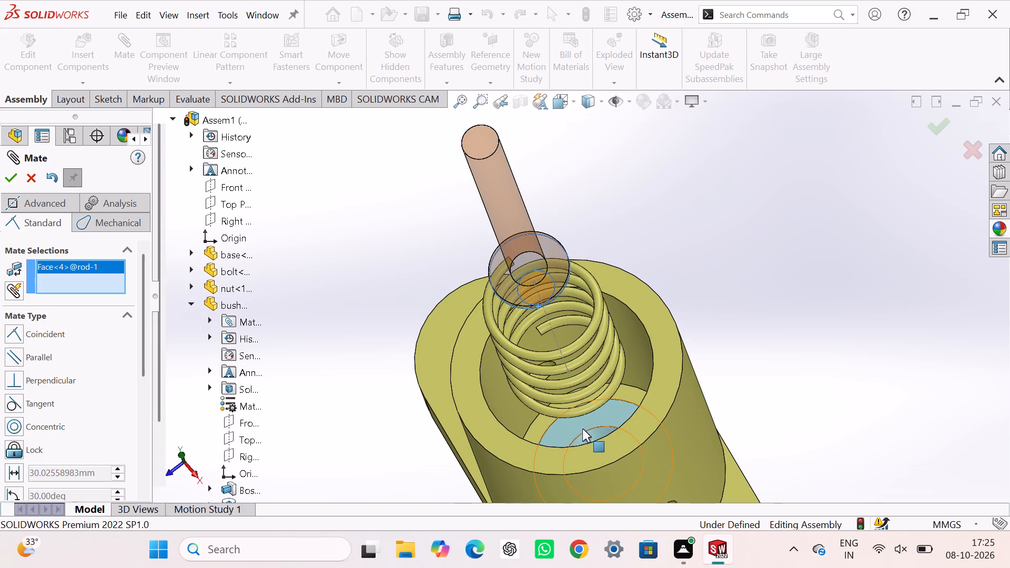
click(591, 433)
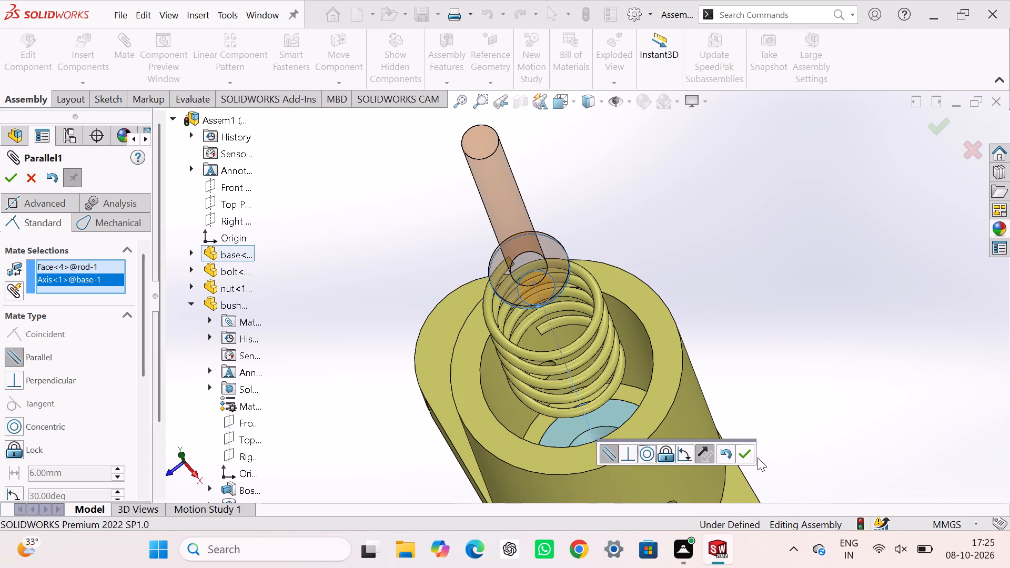
click(746, 452)
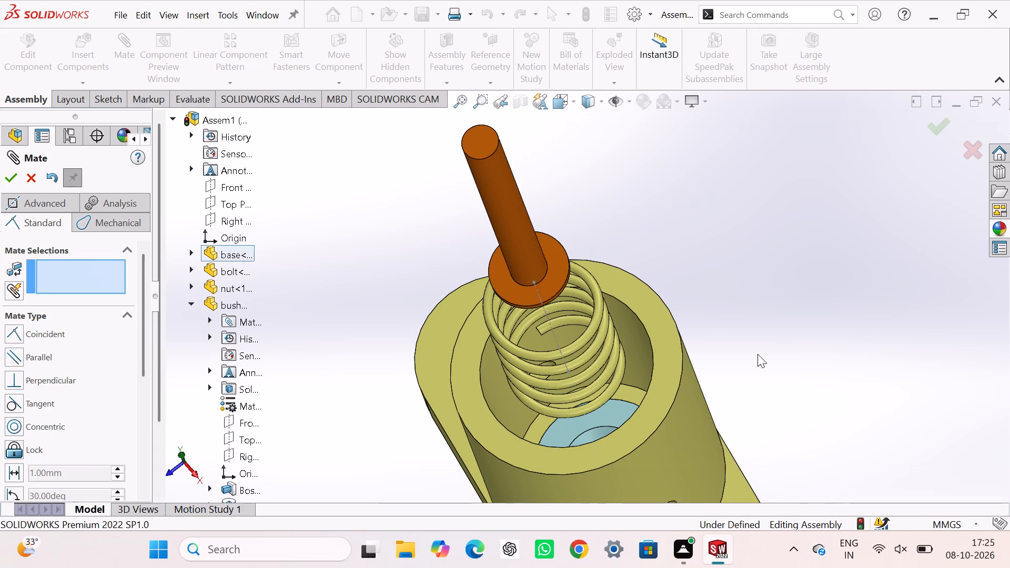
click(753, 306)
Add a coincident mate between the outer face of the rod's head and the bush's circular edge at the bottom of the cylinder.
middle_drag(419, 277, 439, 276)
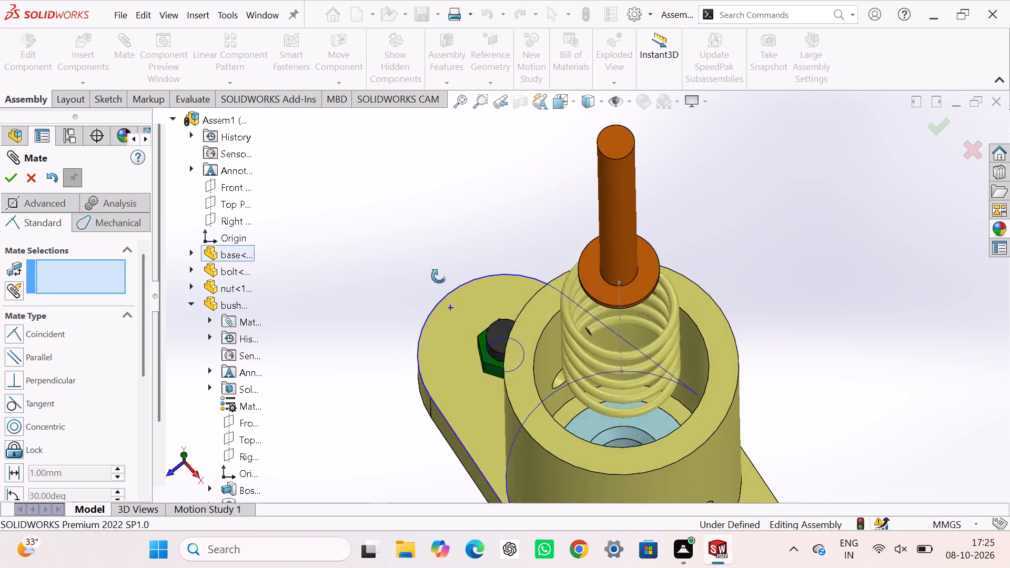
middle_drag(439, 276, 438, 281)
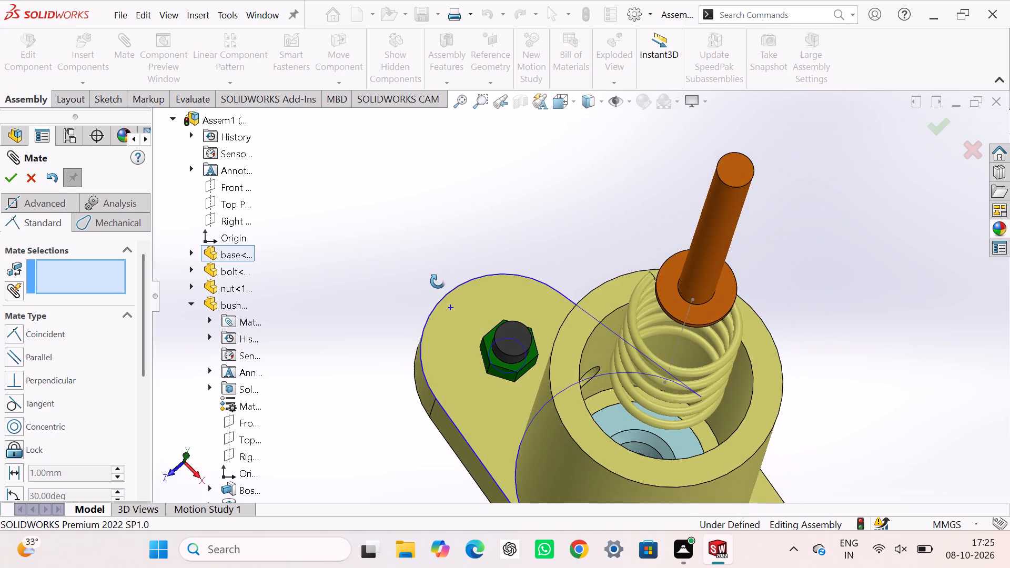
middle_drag(438, 281, 473, 232)
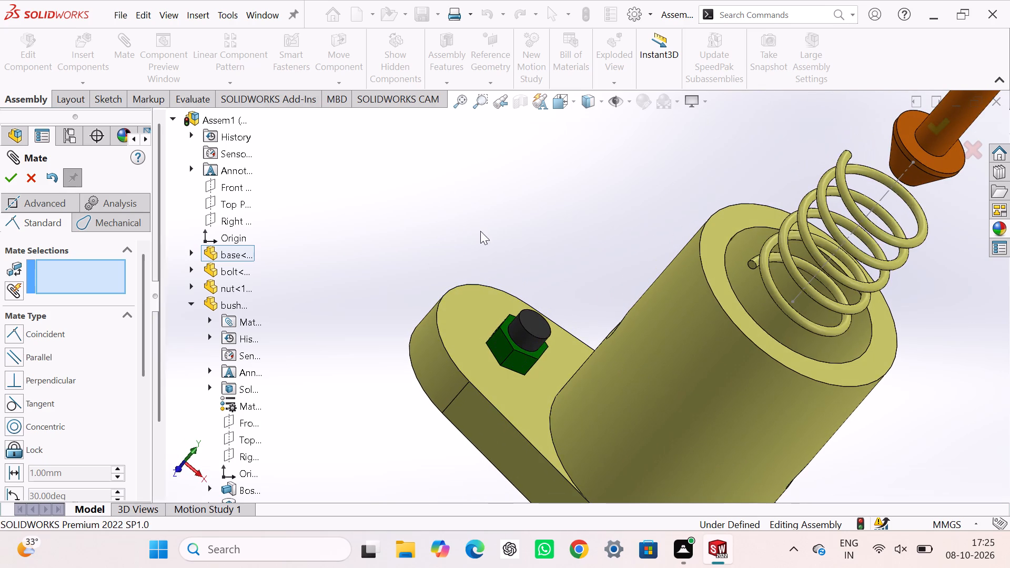
scroll(942, 171, down, 3)
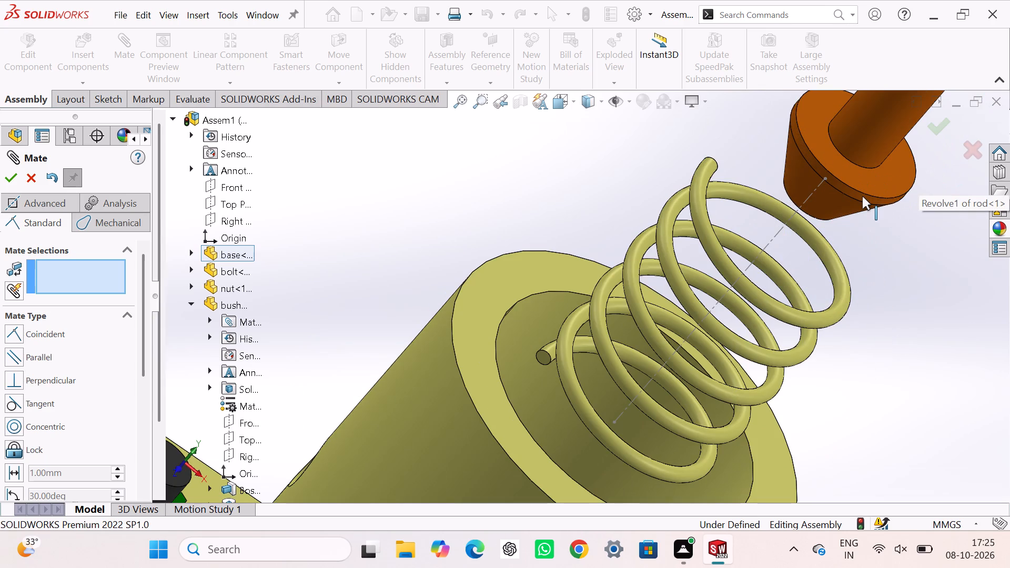
click(862, 196)
scroll(846, 223, up, 4)
middle_drag(828, 252, 771, 325)
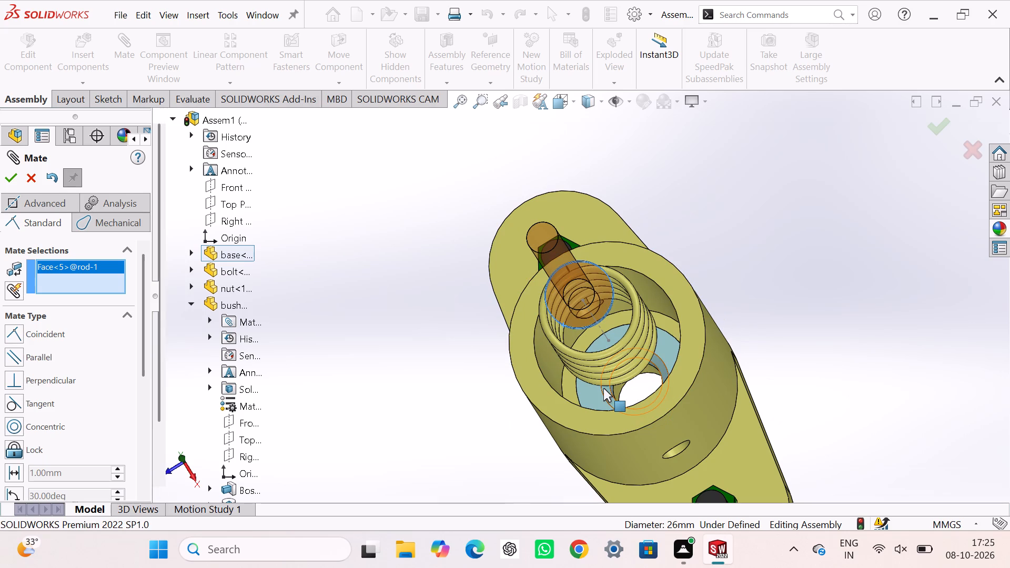
click(603, 388)
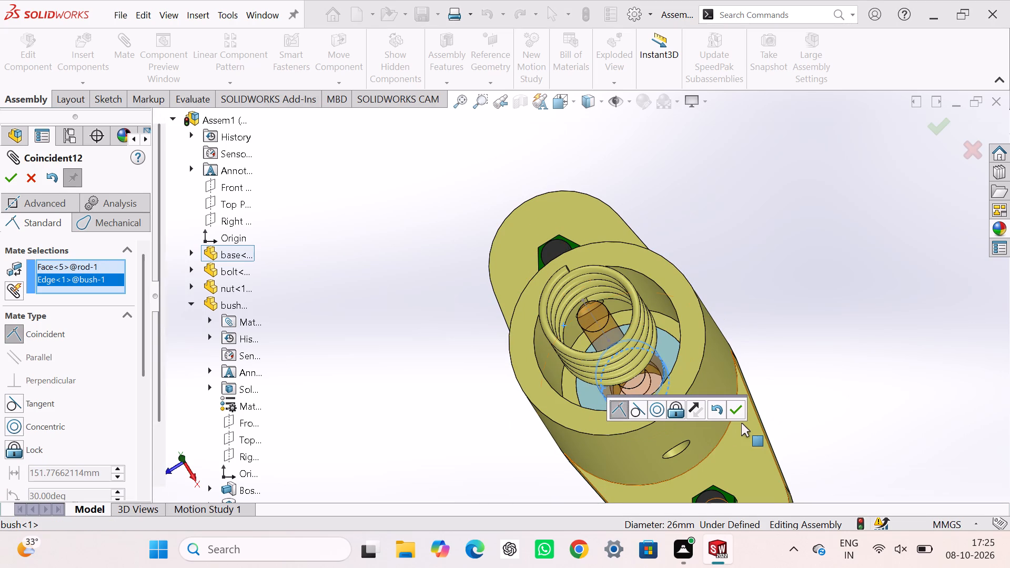
click(738, 408)
click(805, 318)
Examine how the rod's head sits on the bush inside the cylinder.
middle_drag(799, 319, 808, 311)
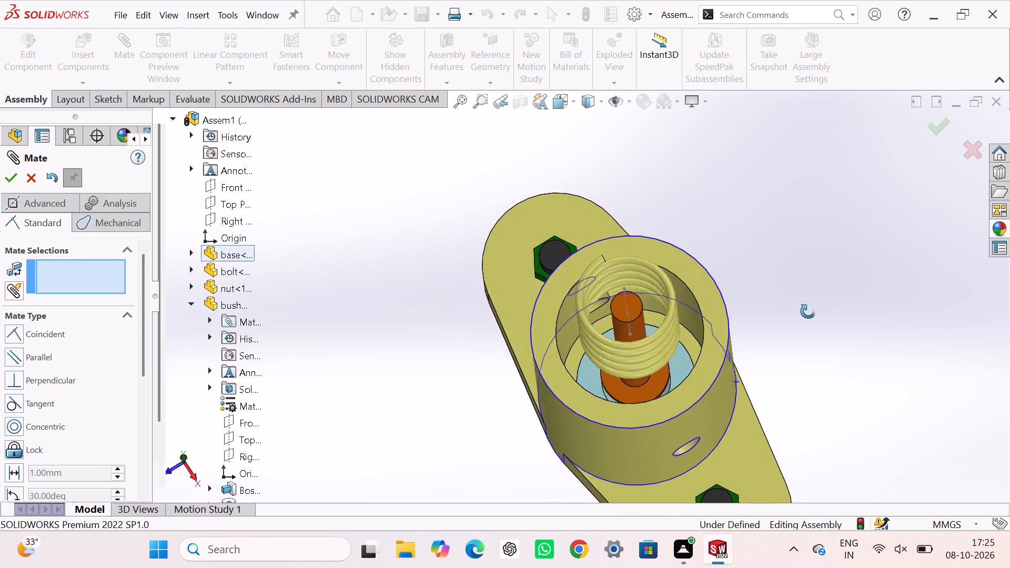
middle_drag(808, 311, 811, 301)
scroll(678, 371, down, 6)
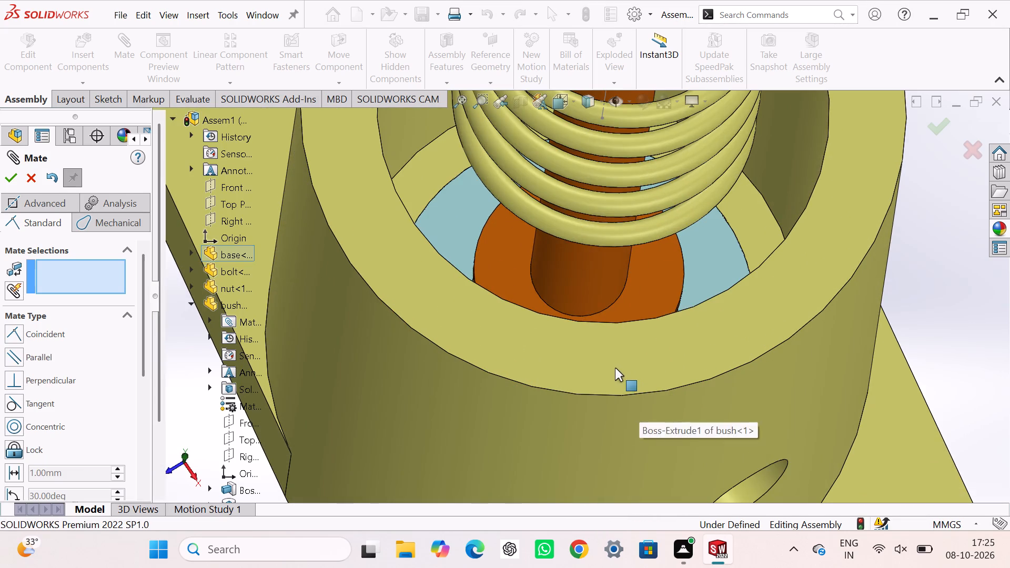
middle_drag(615, 368, 619, 378)
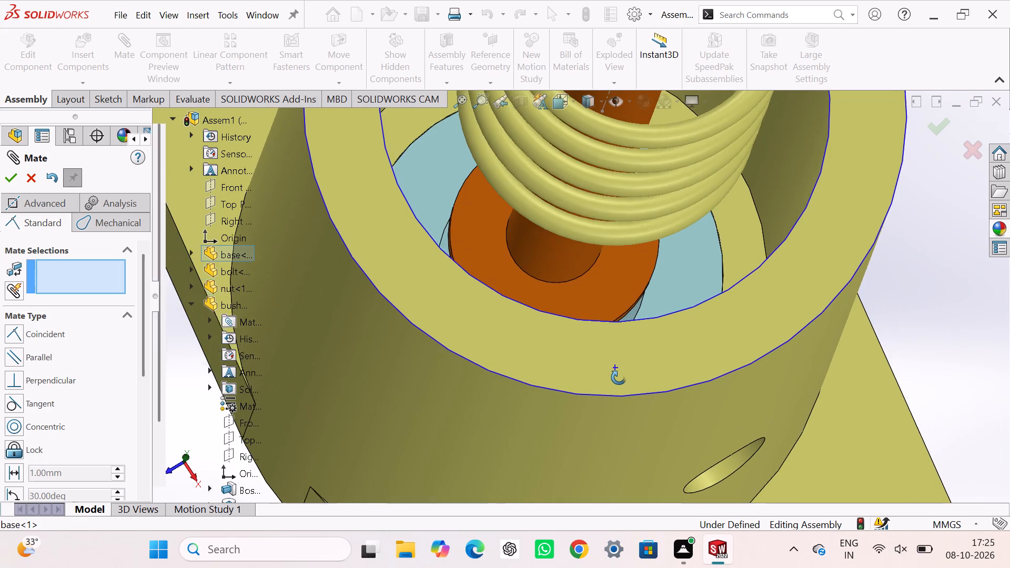
middle_drag(619, 378, 611, 370)
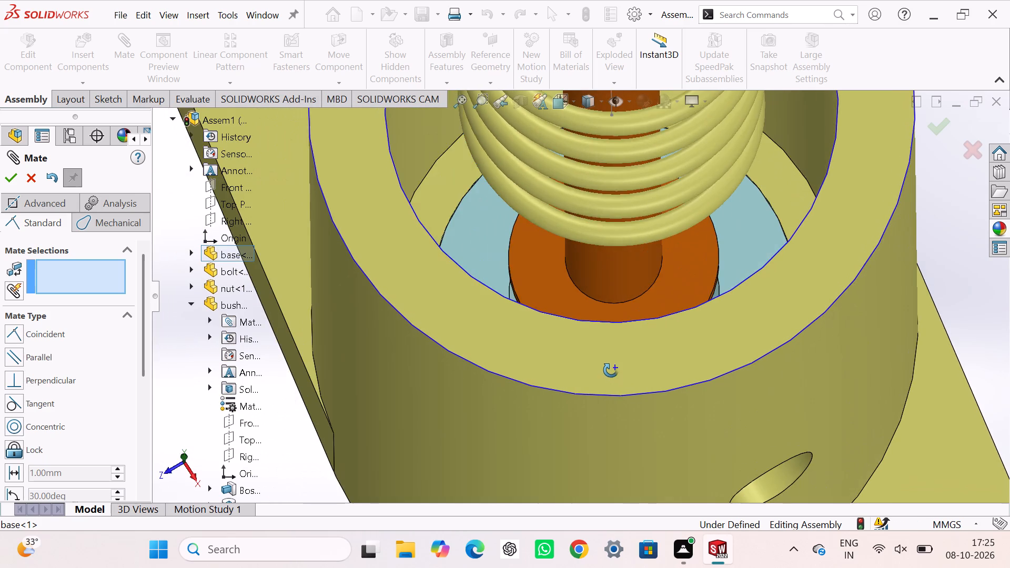
middle_drag(611, 370, 609, 366)
scroll(609, 366, down, 1)
scroll(607, 363, up, 7)
Slide the spring down around the rod into the cylinder until its top coil sits near the cylinder's mouth.
middle_drag(755, 305, 762, 229)
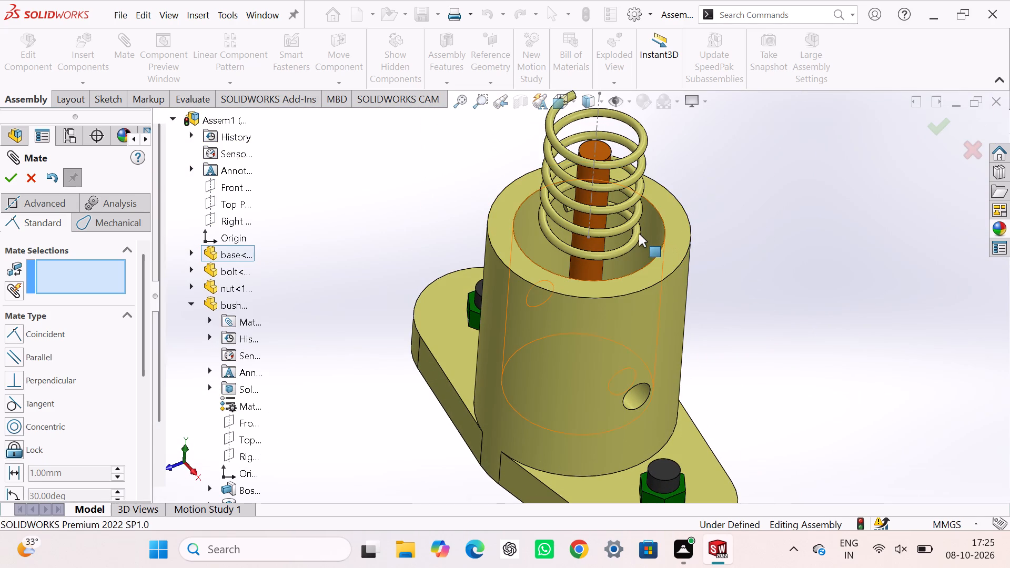
drag(634, 236, 607, 382)
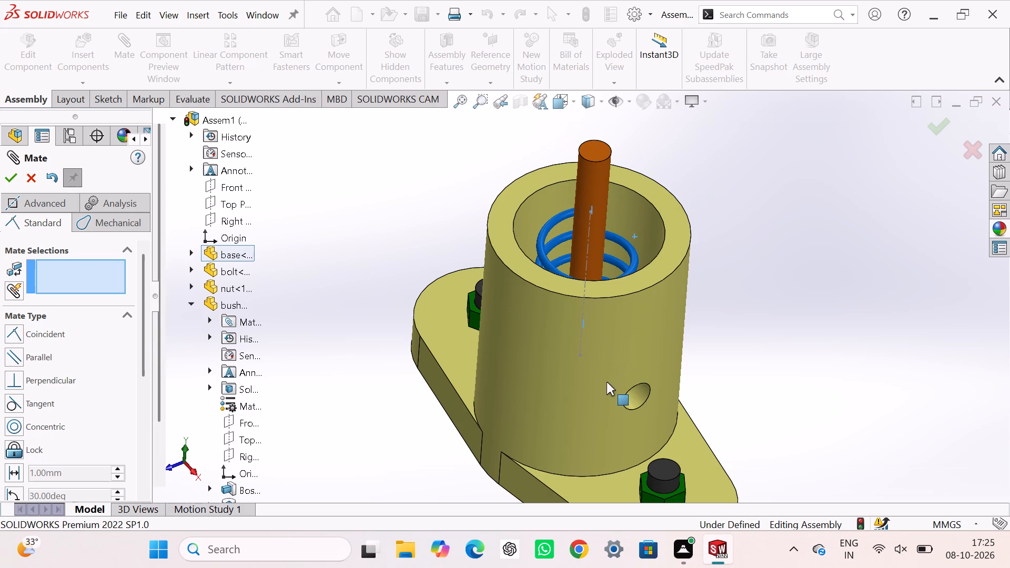
drag(607, 382, 610, 328)
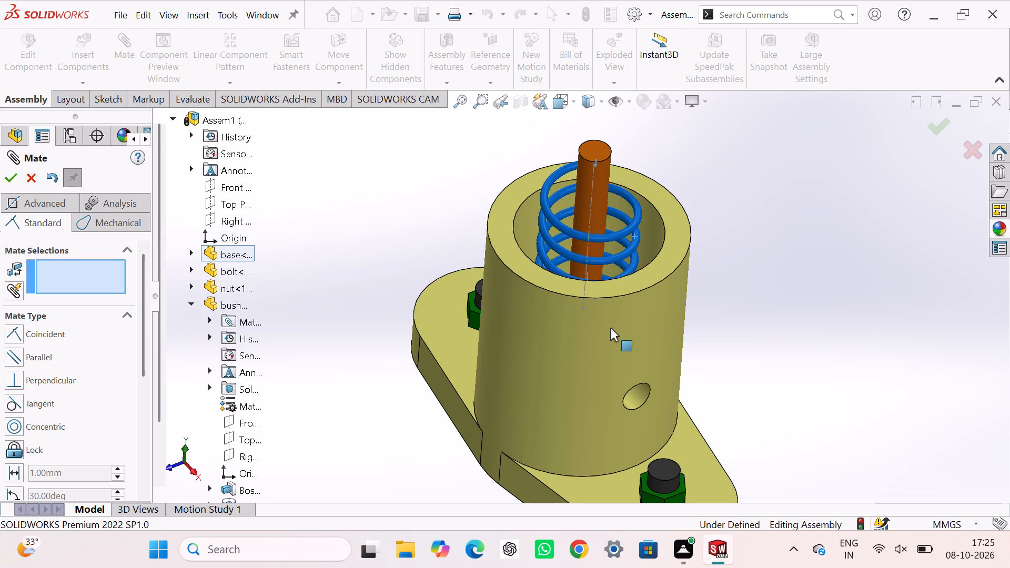
drag(610, 328, 603, 353)
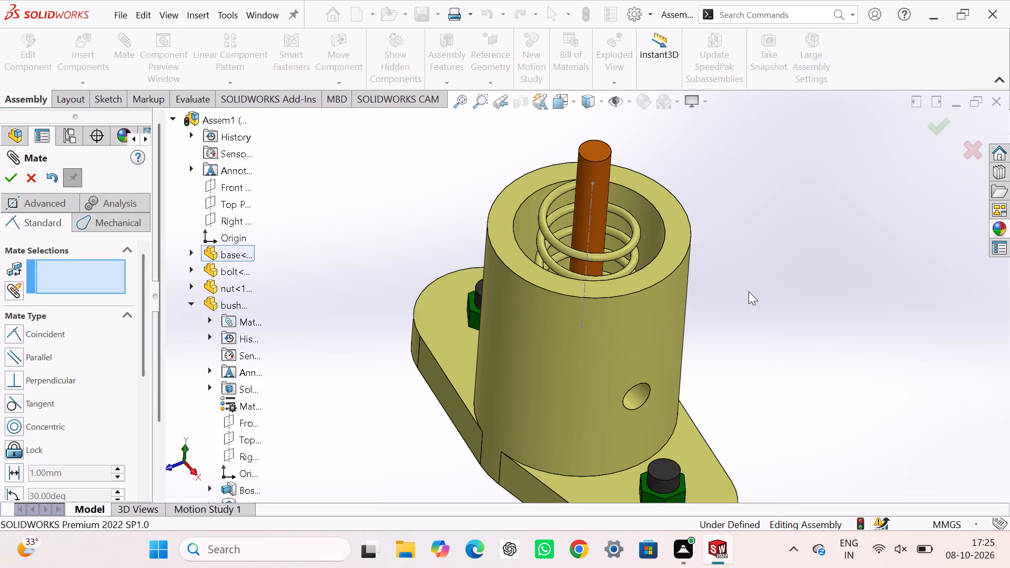
click(814, 275)
Add a coincident mate between the assembly's Front Plane and the rod's Front Plane.
click(191, 305)
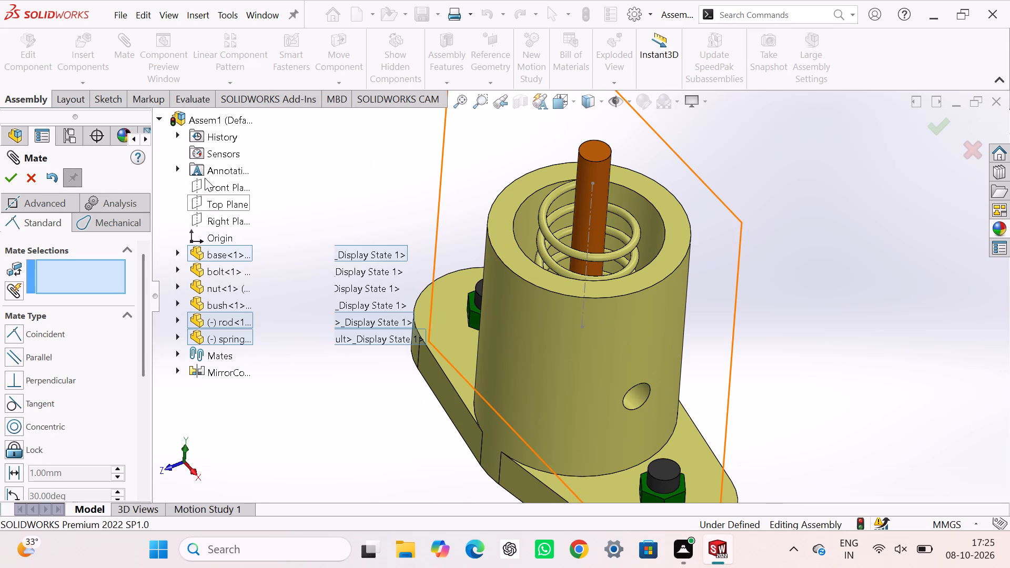
click(210, 187)
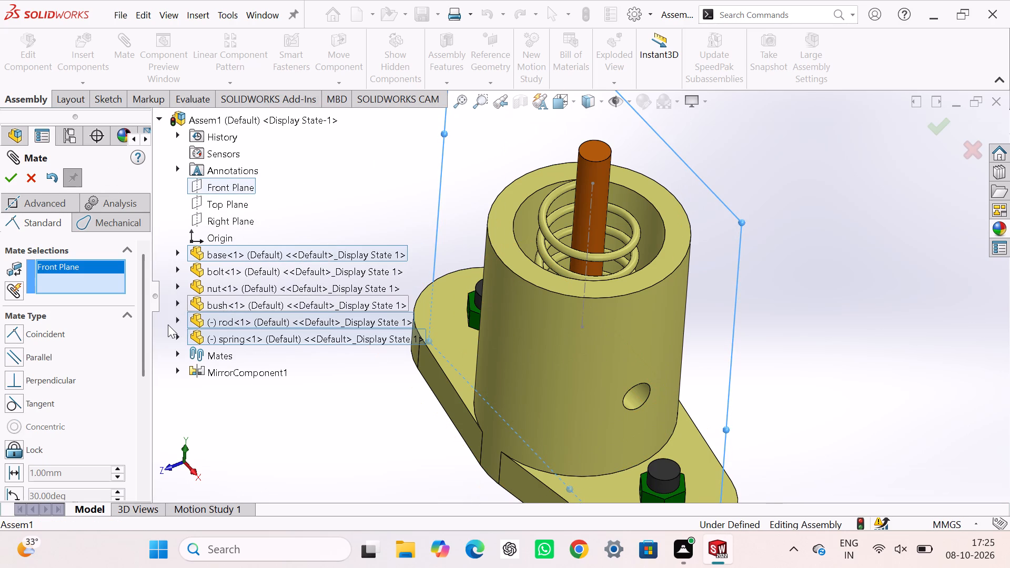
click(177, 321)
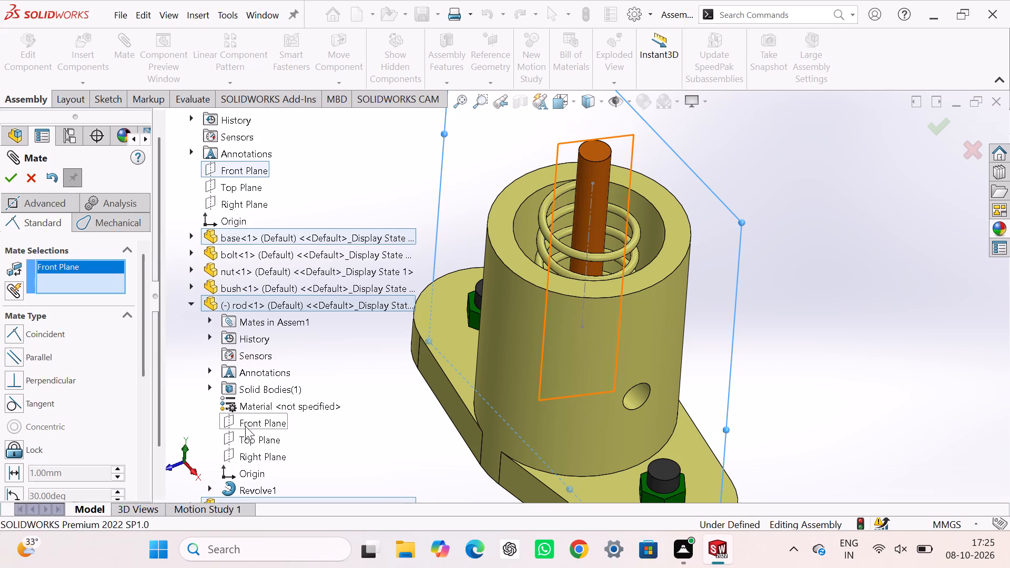
click(245, 424)
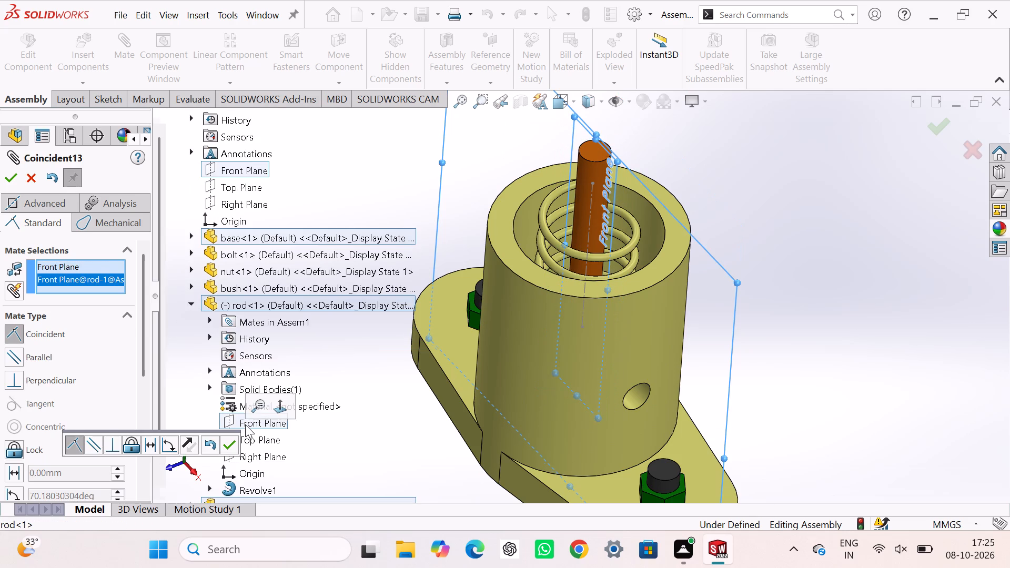
click(227, 442)
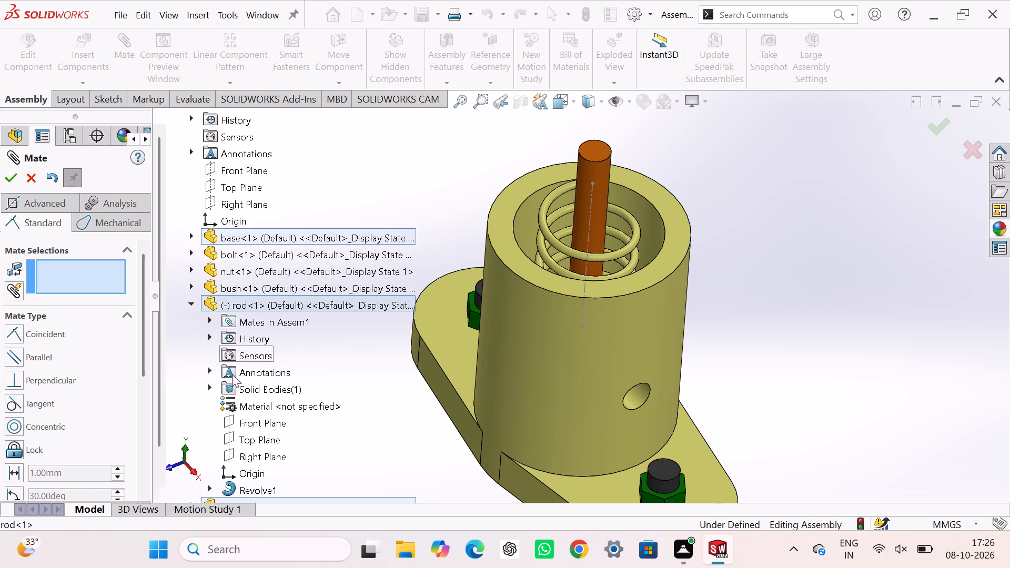
Add a coincident mate between the assembly's Right Plane and the rod's Top Plane.
click(233, 198)
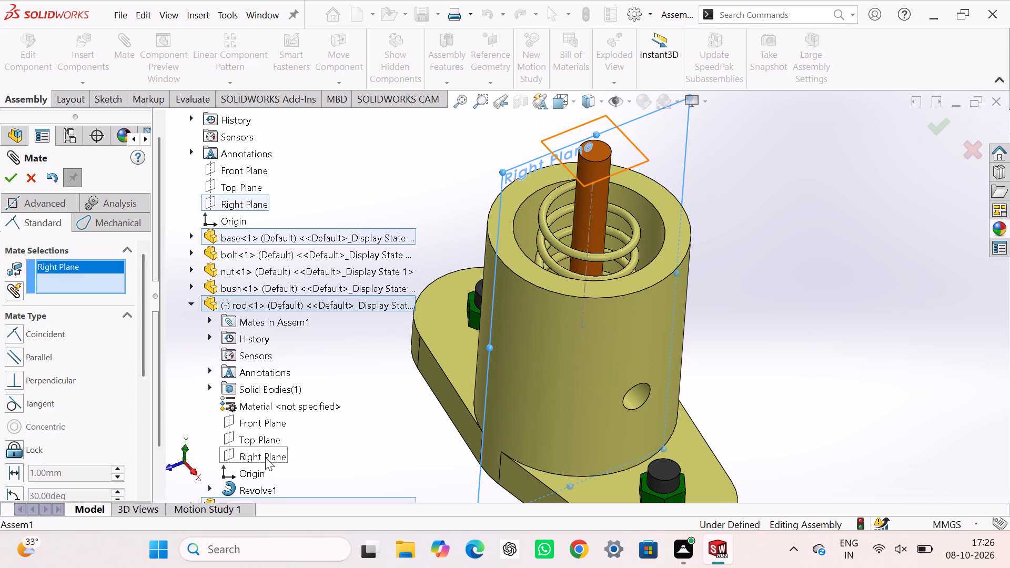
click(266, 439)
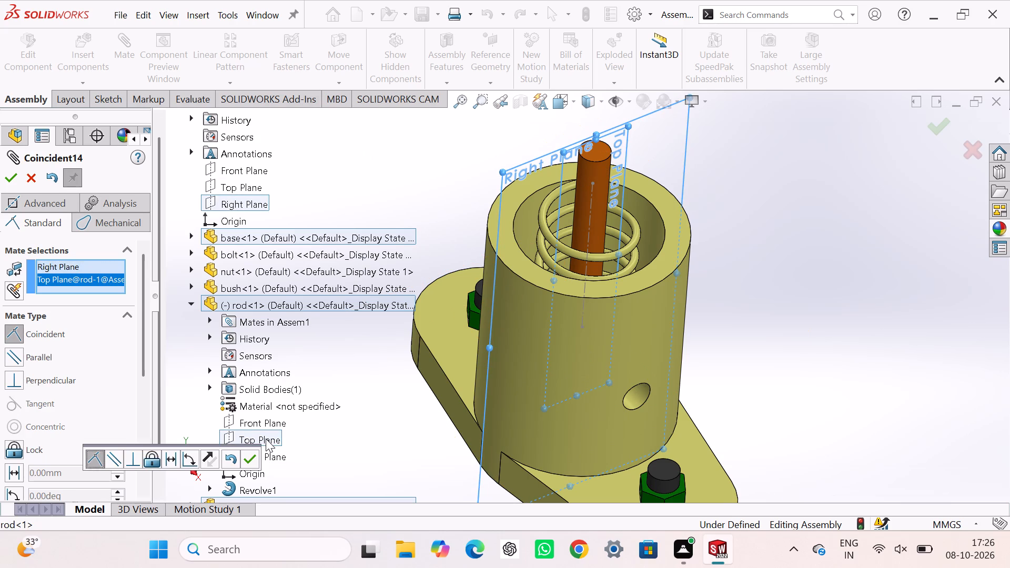
click(244, 453)
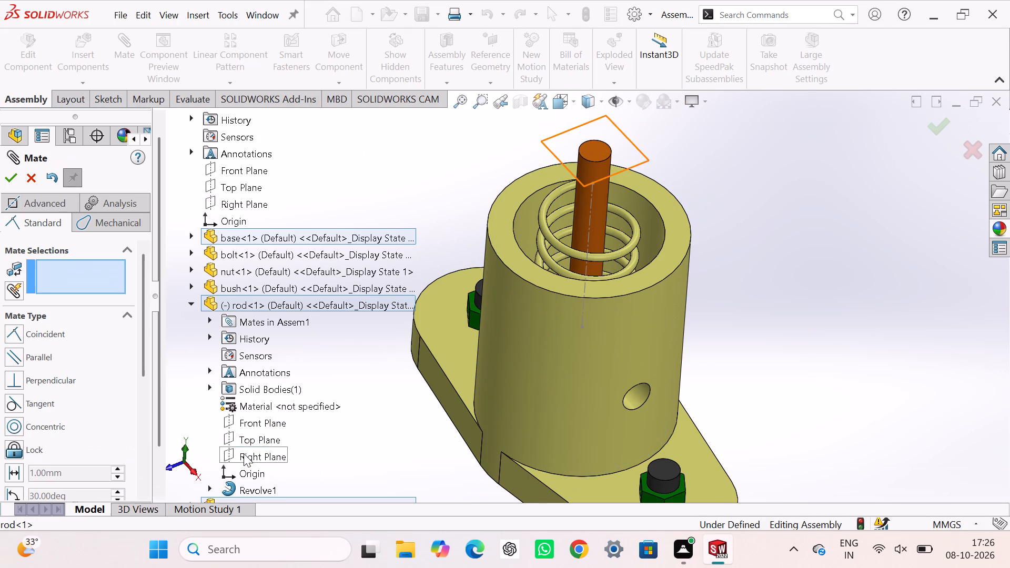
Add a coincident mate between the assembly's Front Plane and the spring's Front Plane.
click(190, 305)
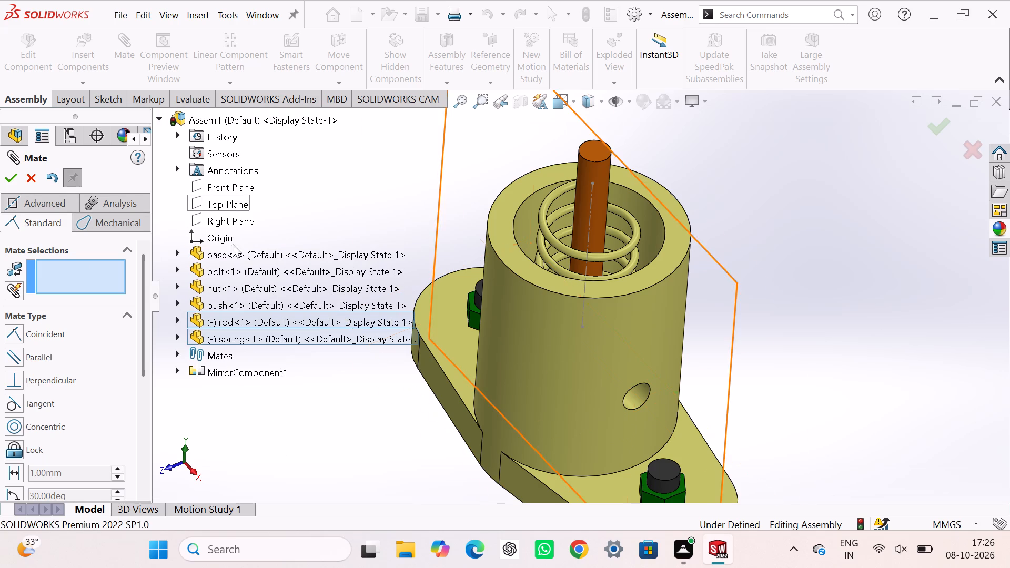
click(177, 338)
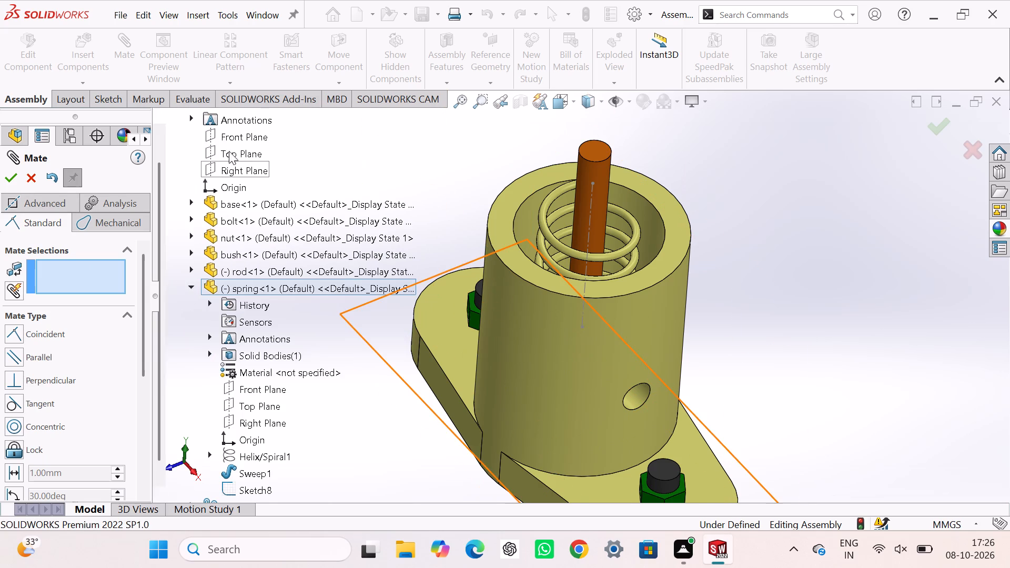
click(232, 143)
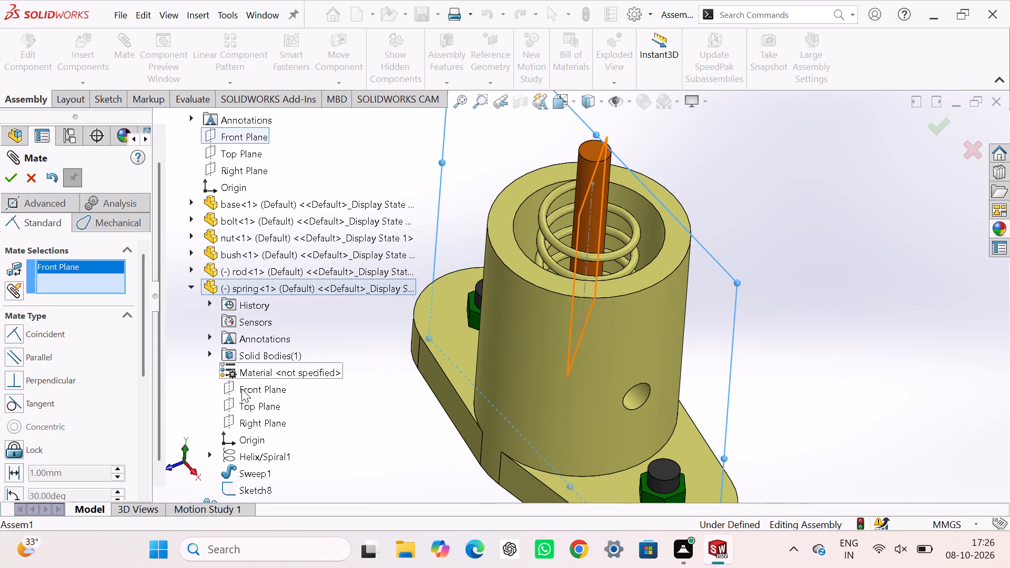
click(242, 390)
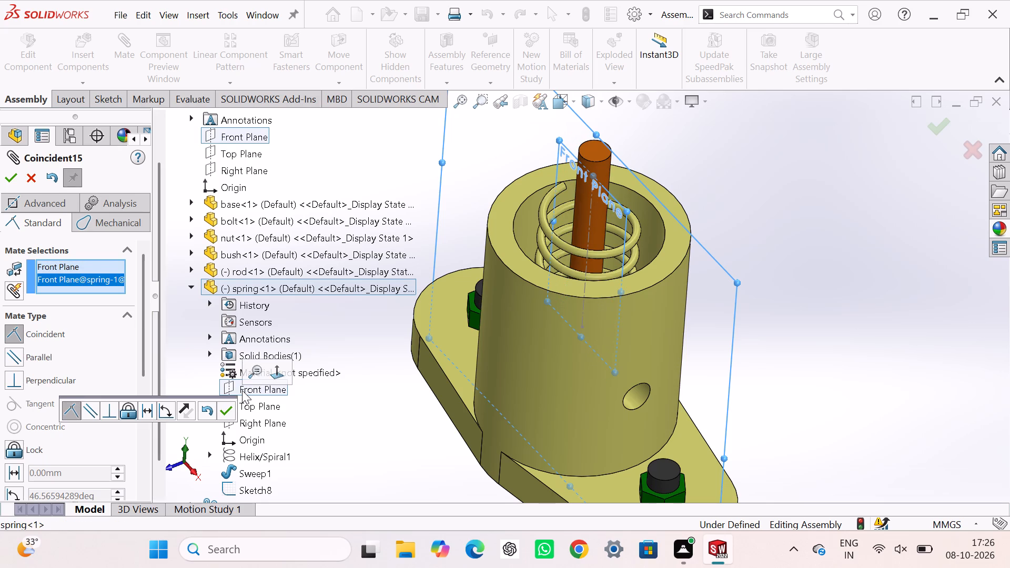
click(229, 411)
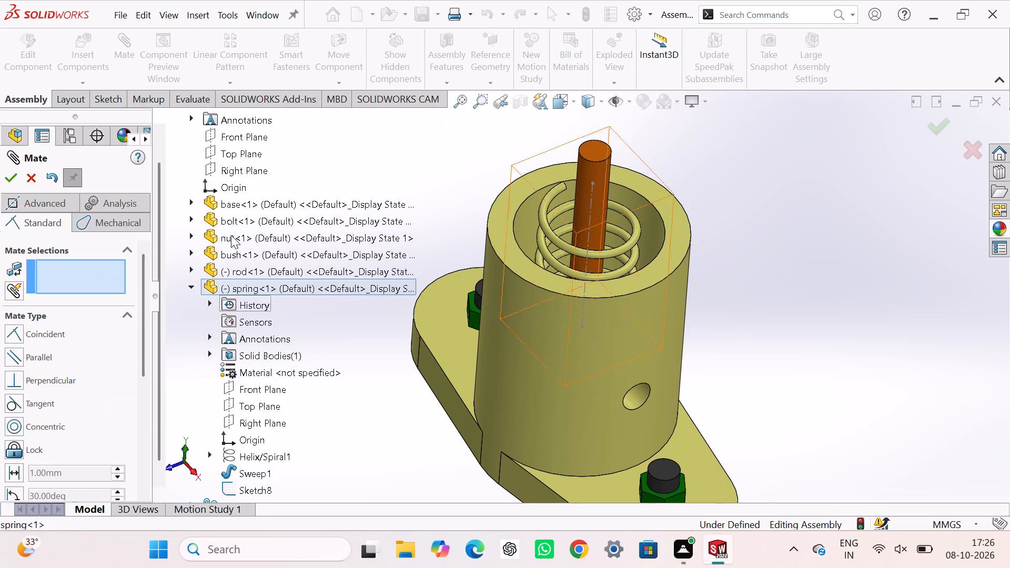
Add a coincident mate between the assembly's Right Plane and the spring's Right Plane, then finish mating.
click(242, 172)
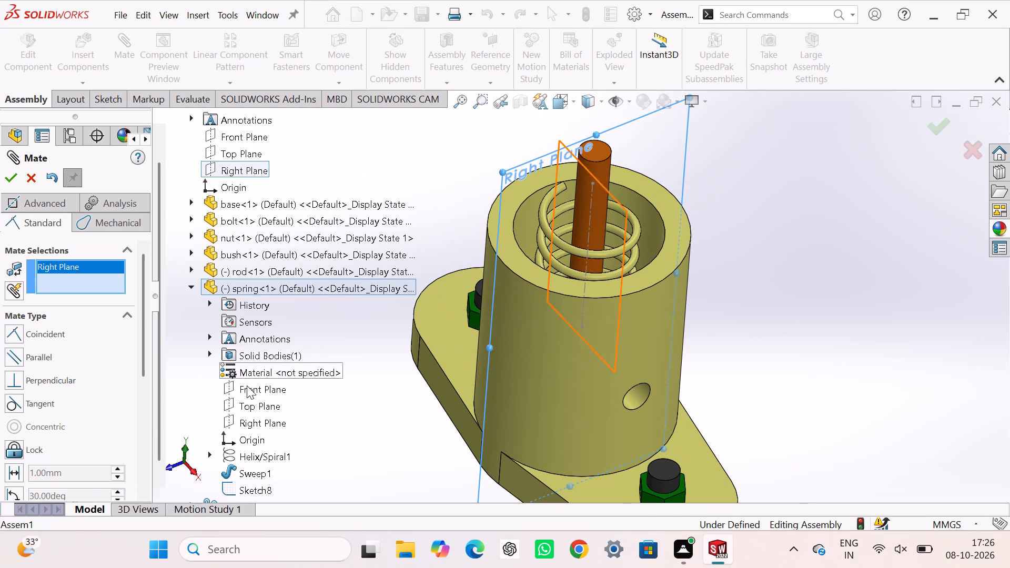
click(254, 423)
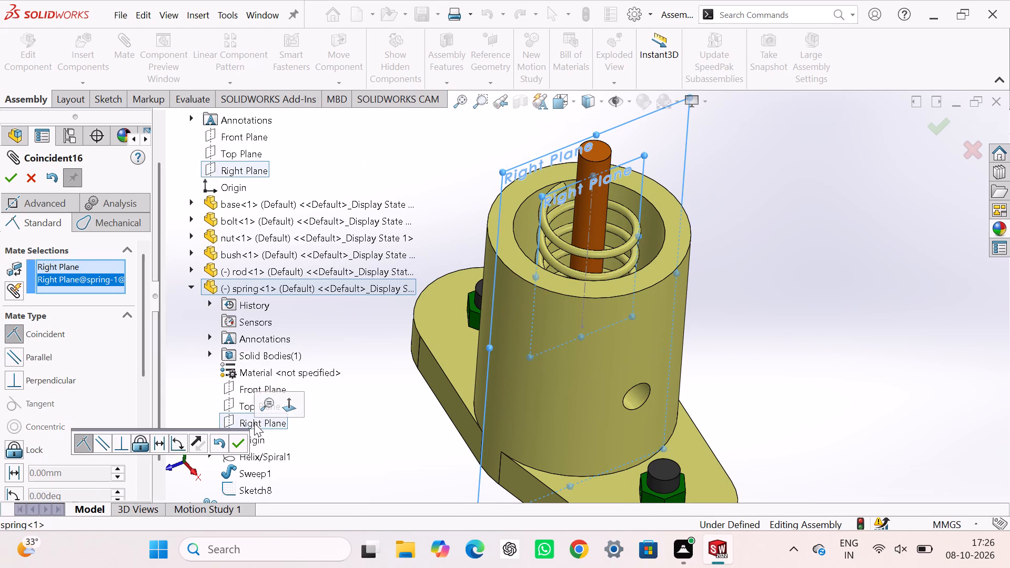
click(237, 439)
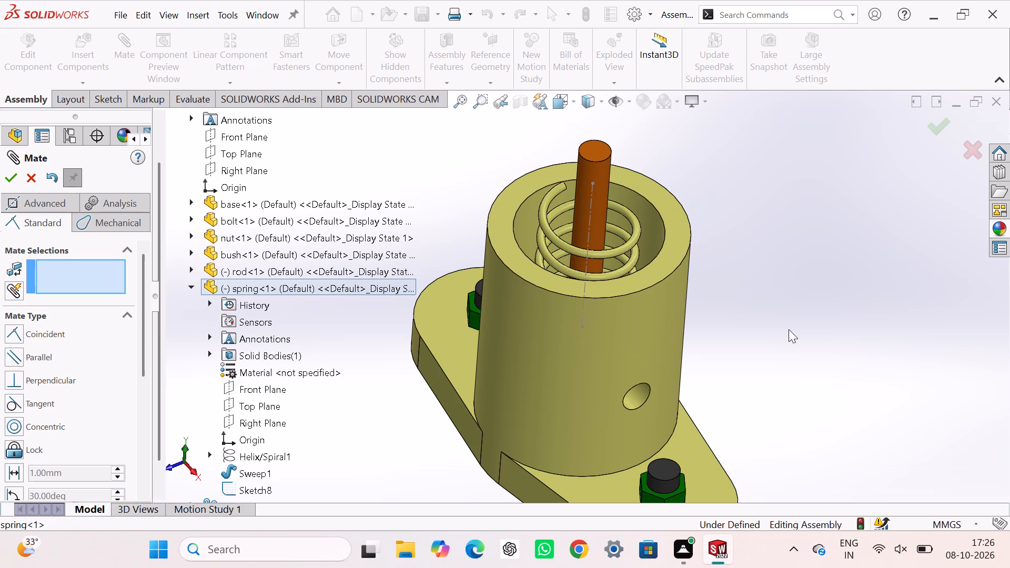
click(789, 329)
click(789, 329)
drag(789, 329, 779, 326)
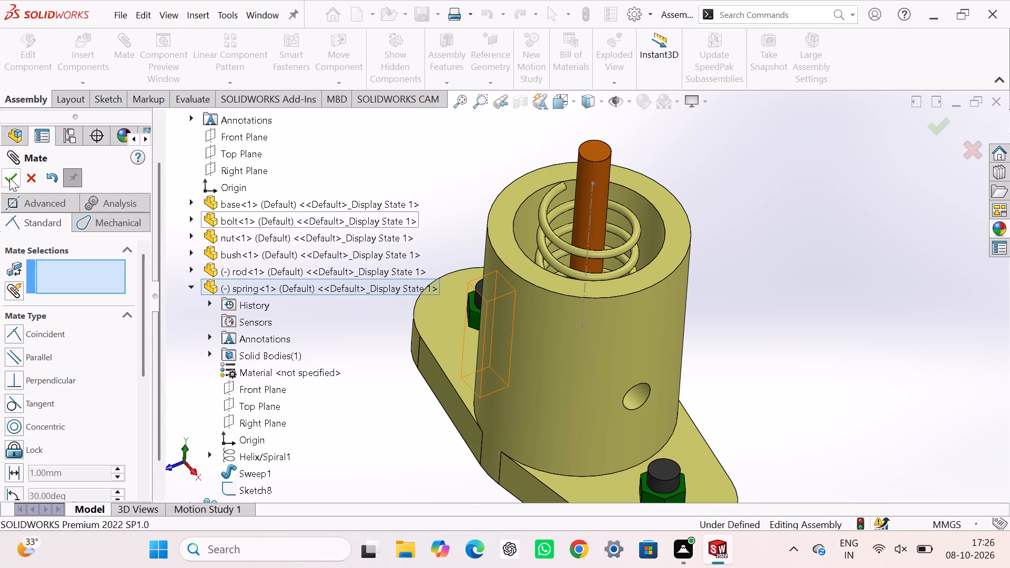
click(9, 178)
Collapse the expanded bush and spring entries in the feature tree.
click(221, 212)
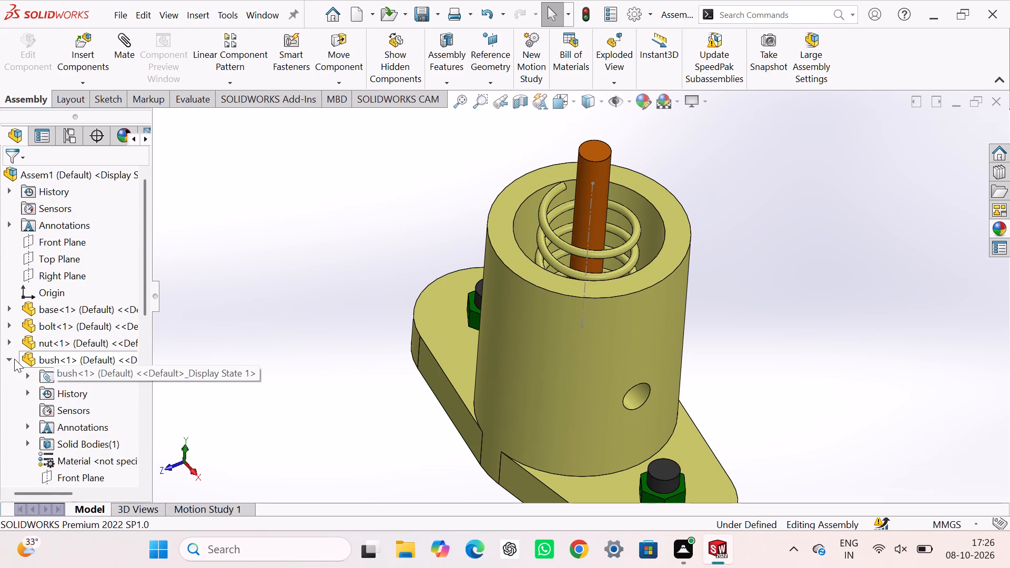
click(6, 361)
click(9, 397)
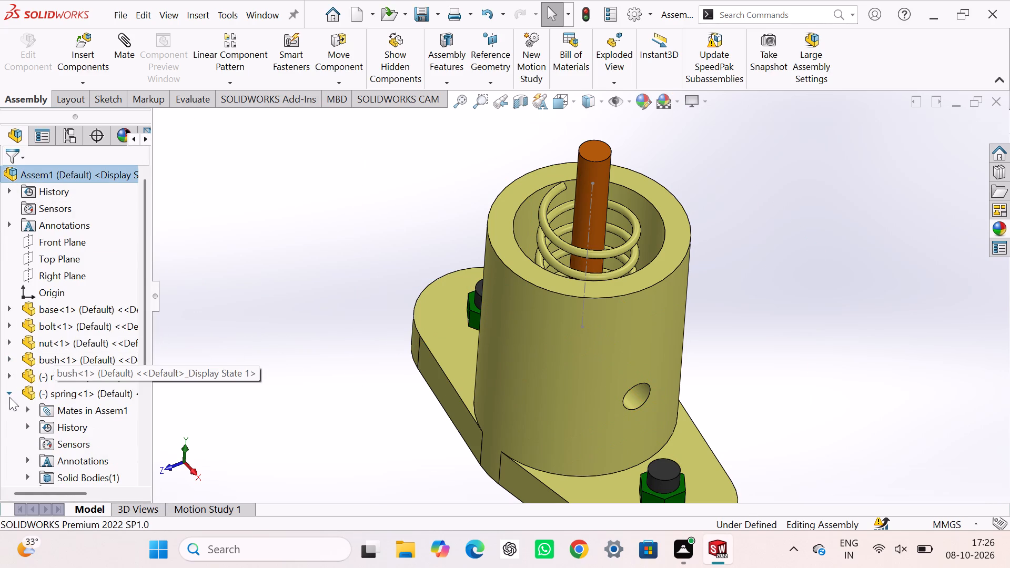
click(308, 329)
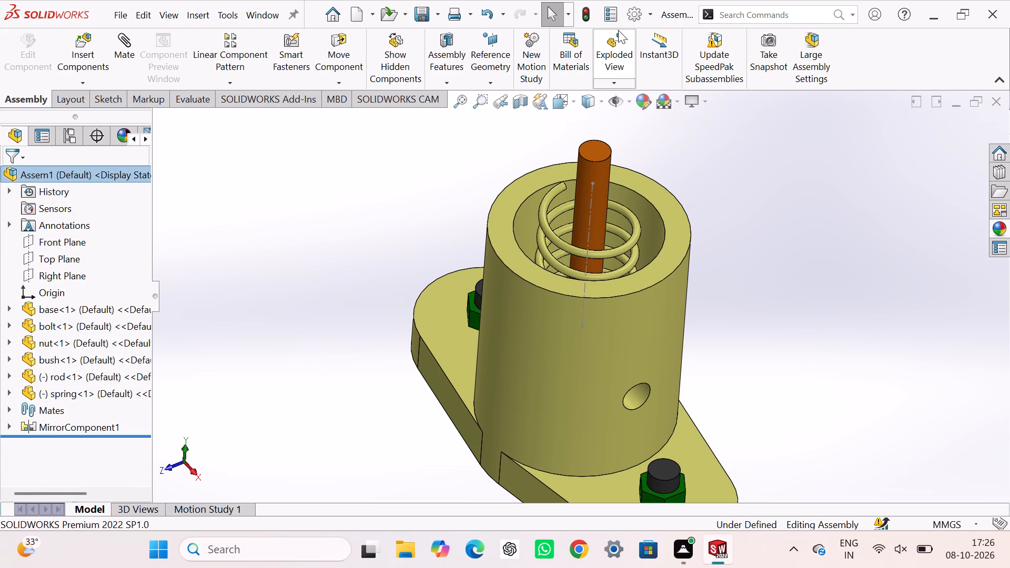
Rebuild the assembly.
click(581, 15)
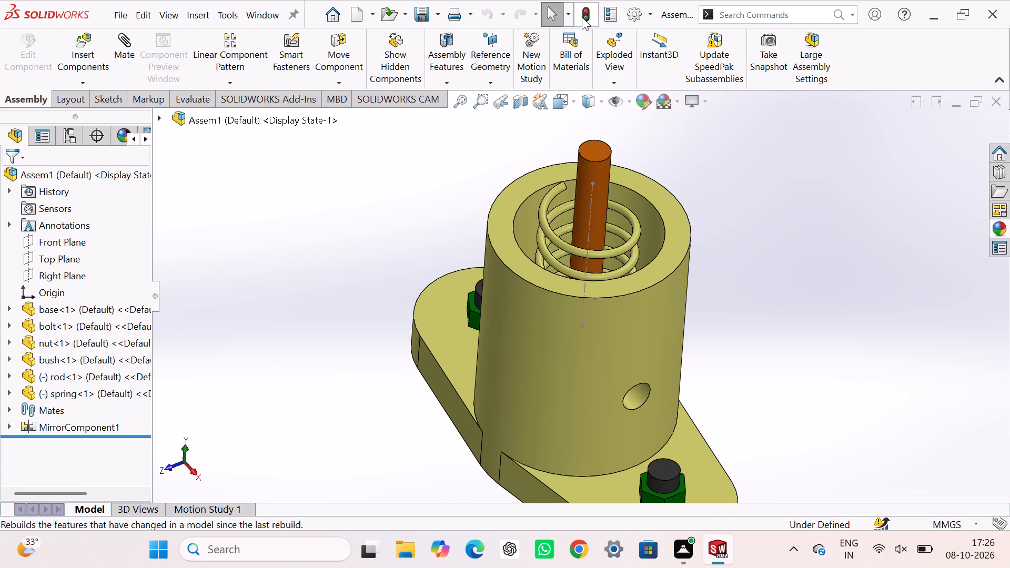
click(582, 17)
triple_click(583, 18)
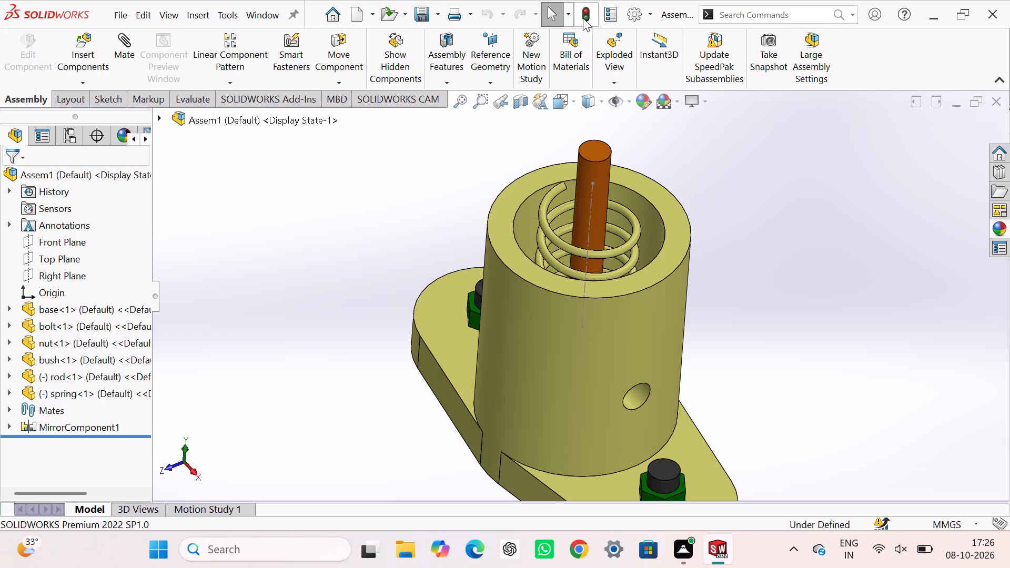
click(368, 192)
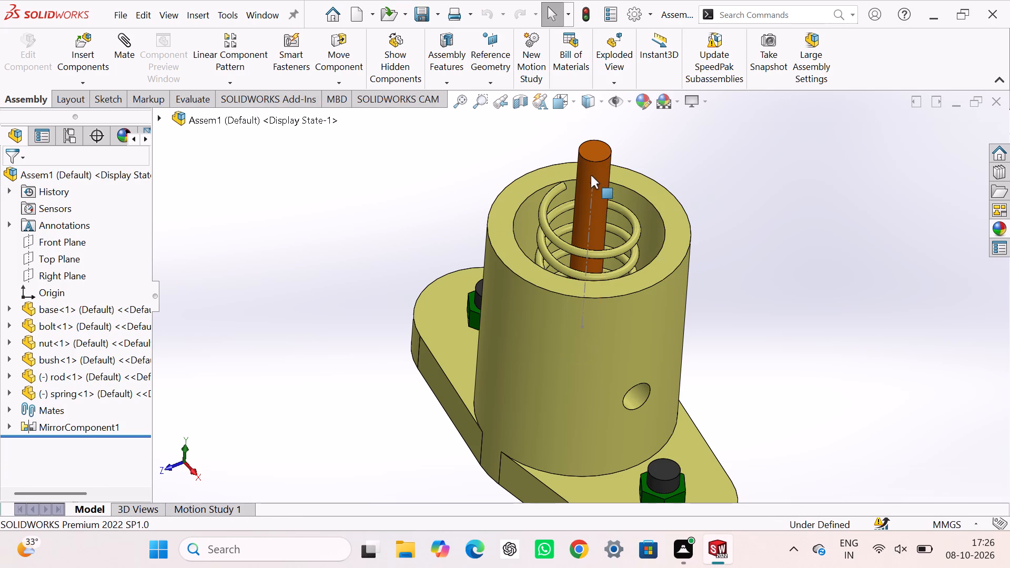
Slide the rod and the spring up and down inside the cylinder to check their remaining freedom of movement.
drag(602, 168, 599, 146)
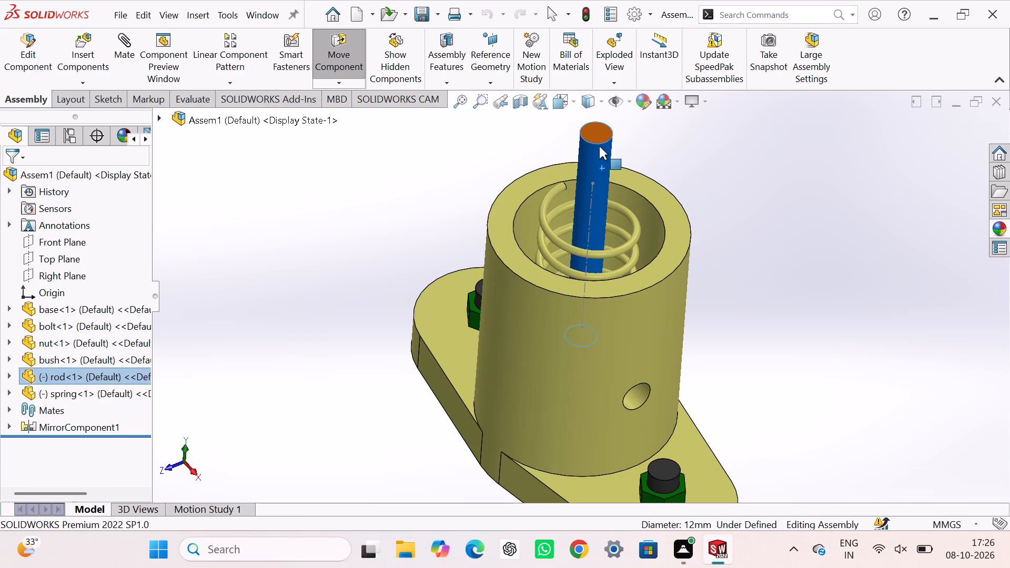
drag(599, 146, 592, 196)
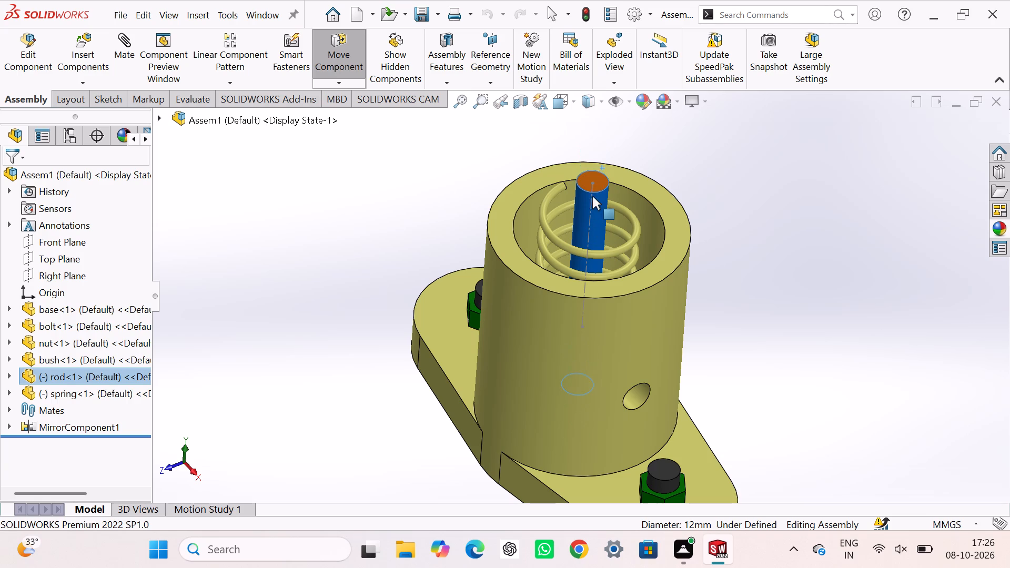
drag(592, 196, 593, 176)
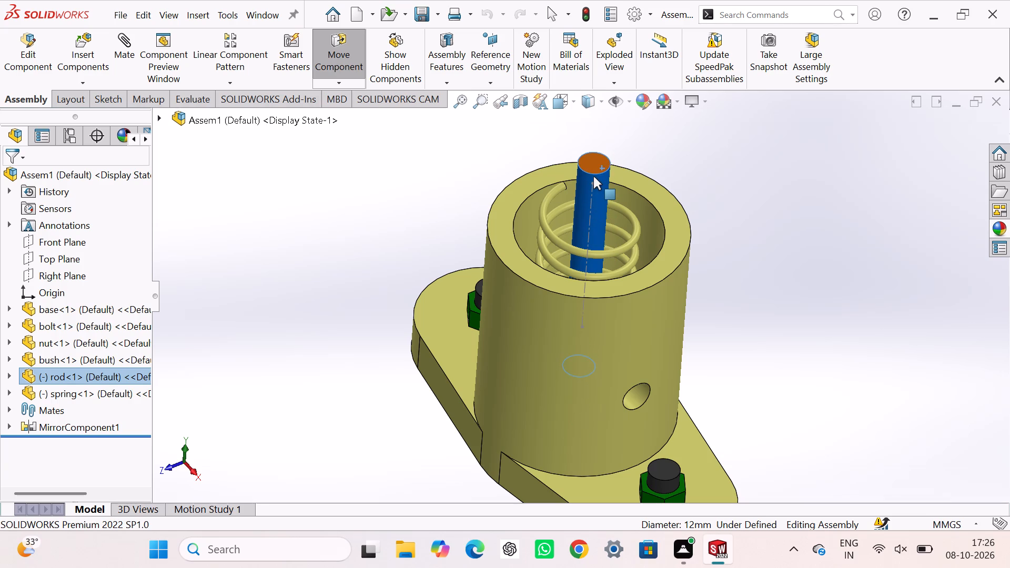
drag(593, 176, 592, 160)
click(849, 225)
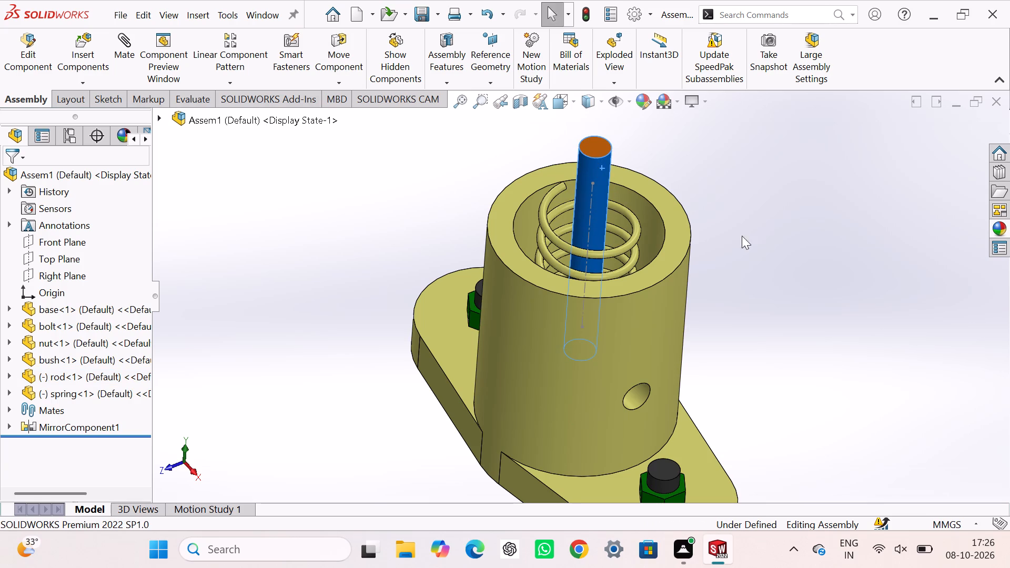
drag(633, 234, 621, 281)
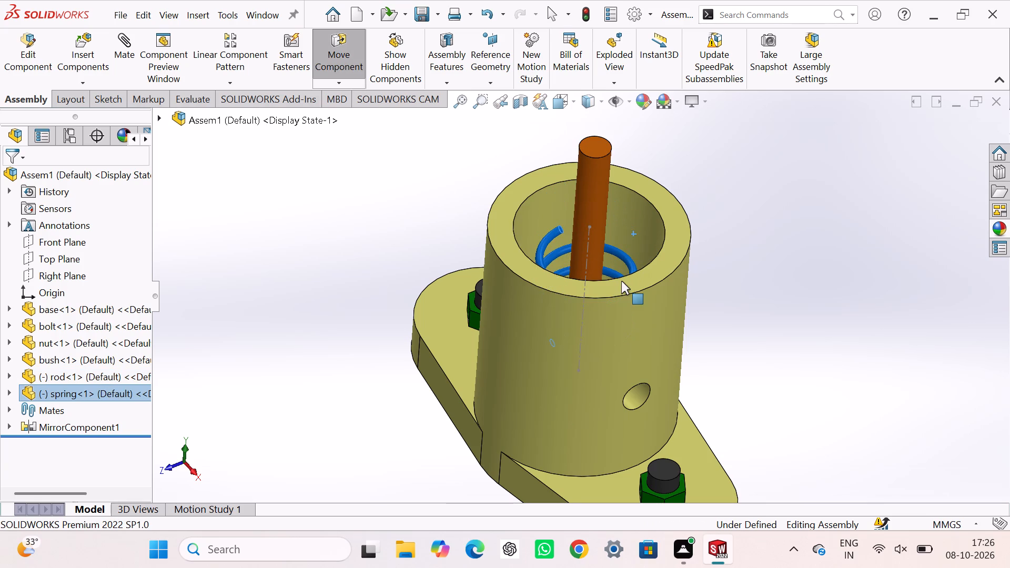
drag(621, 281, 622, 238)
drag(884, 215, 864, 212)
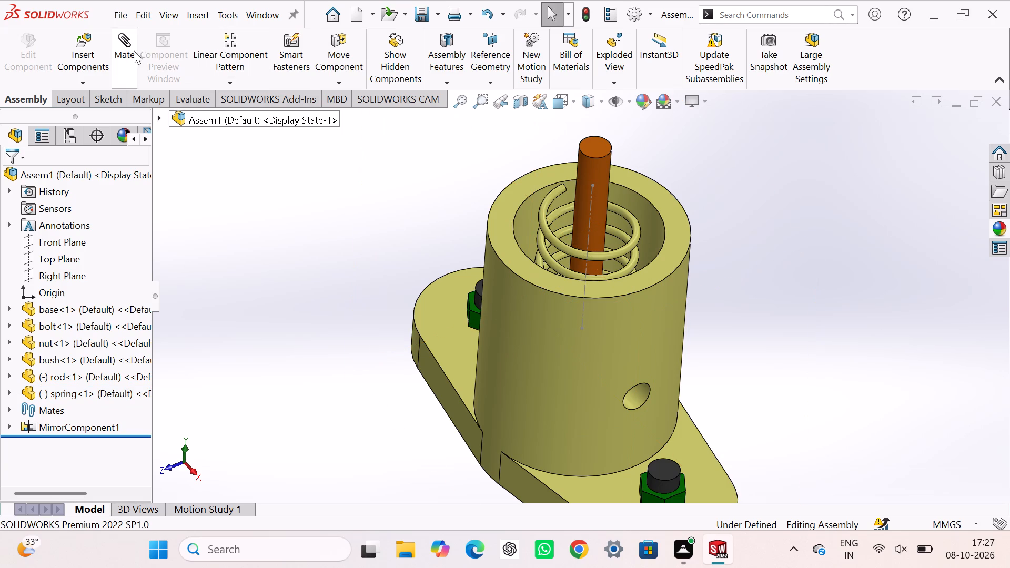
Insert the hub part into the assembly and place it beside the cylinder.
click(81, 47)
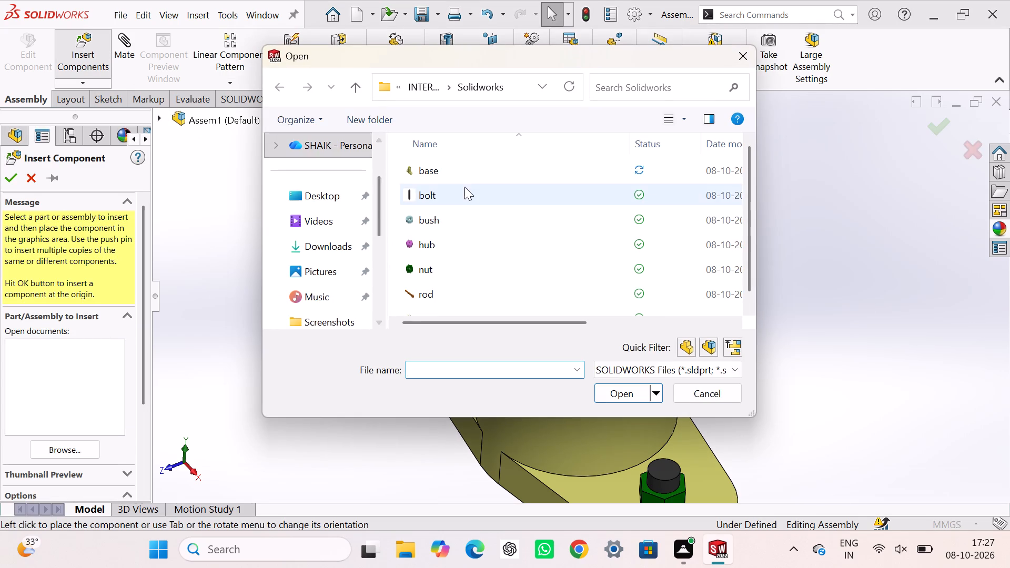
click(454, 250)
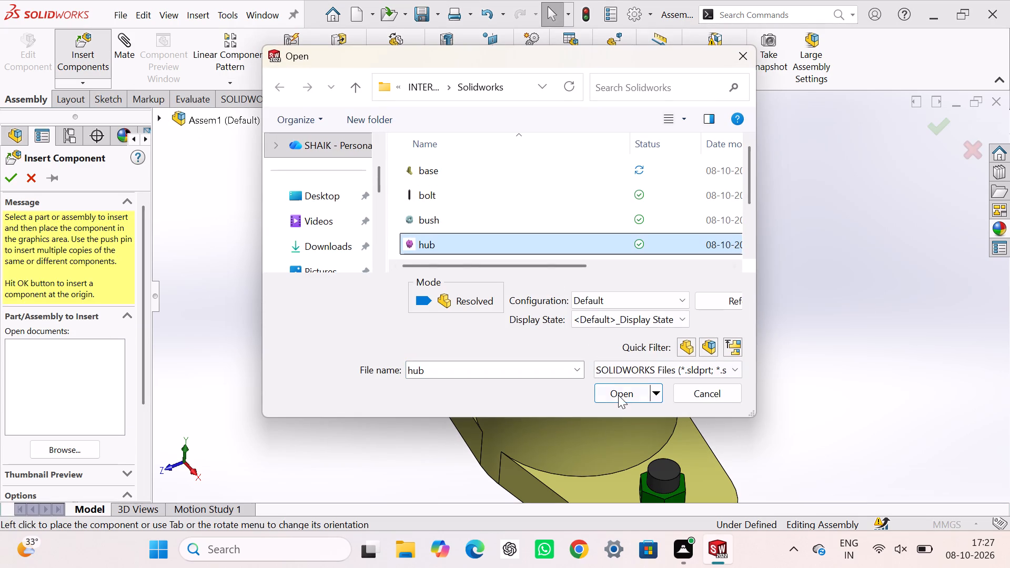
click(619, 395)
click(421, 211)
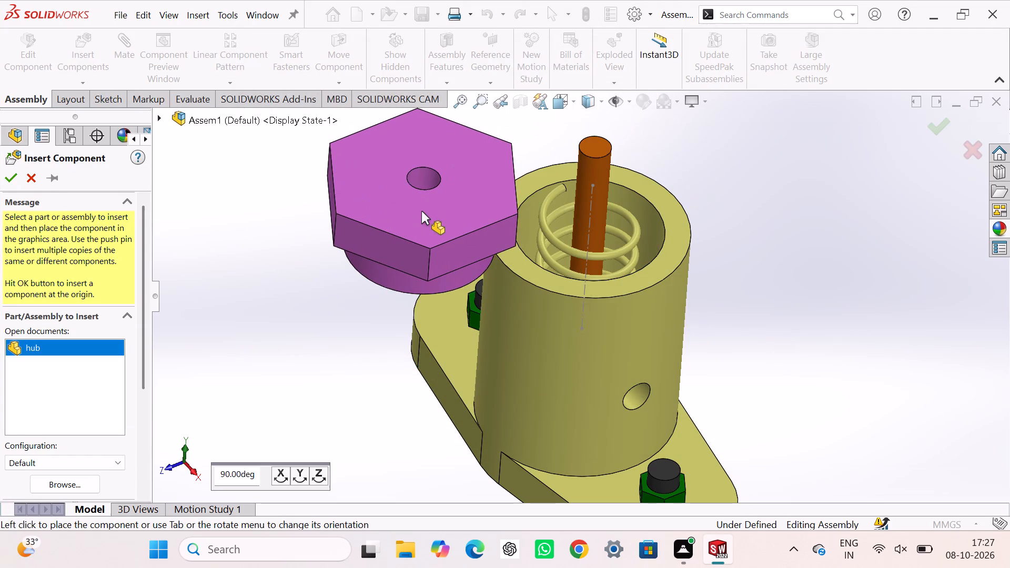
Add a concentric mate between the hub's central hole and the rod's cylindrical face.
click(124, 52)
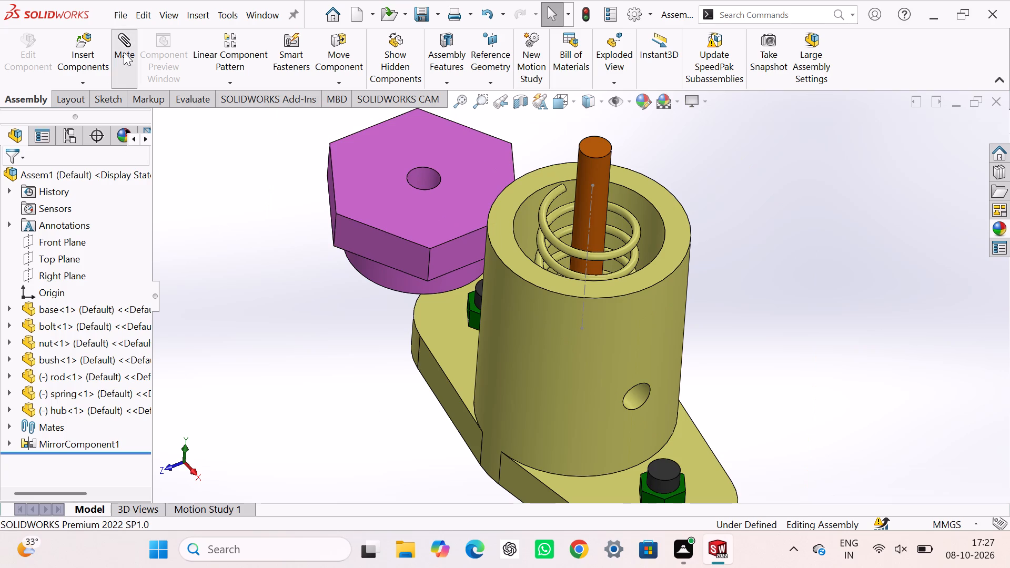
click(426, 179)
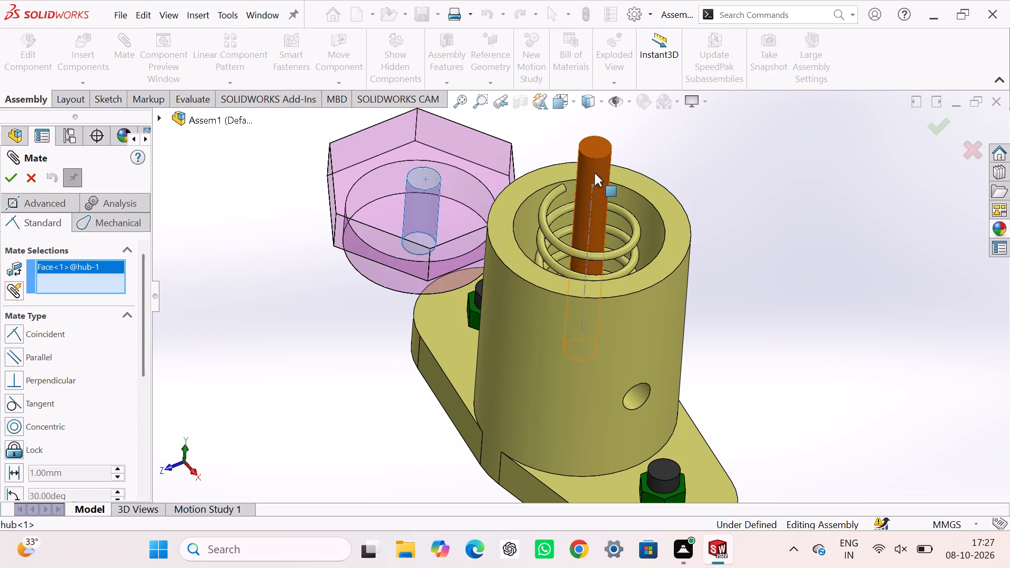
click(594, 173)
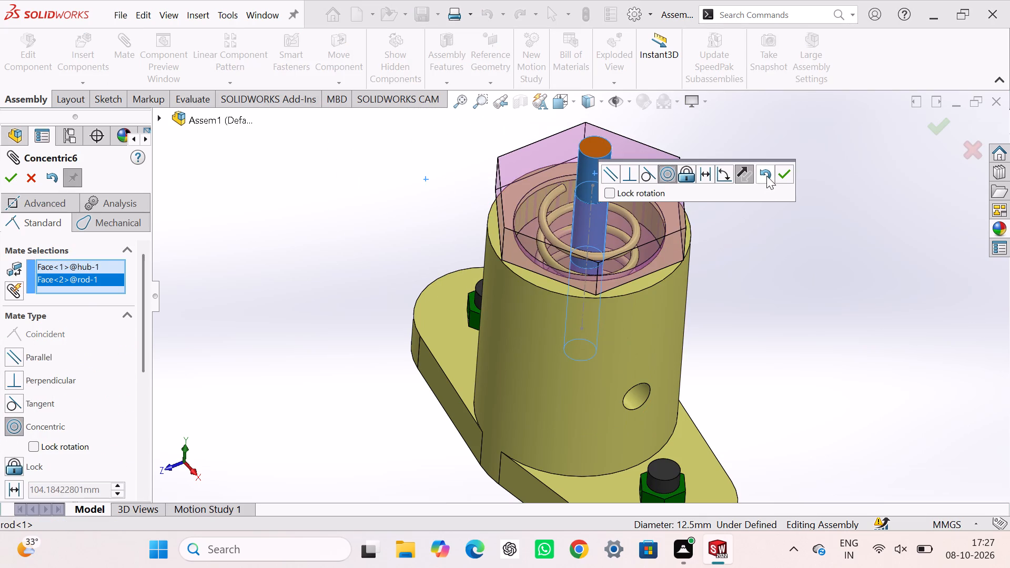
click(776, 174)
Slide the hub along the rod and leave it raised above the cylinder's rim, its top about level with the rod's end.
drag(642, 203, 642, 151)
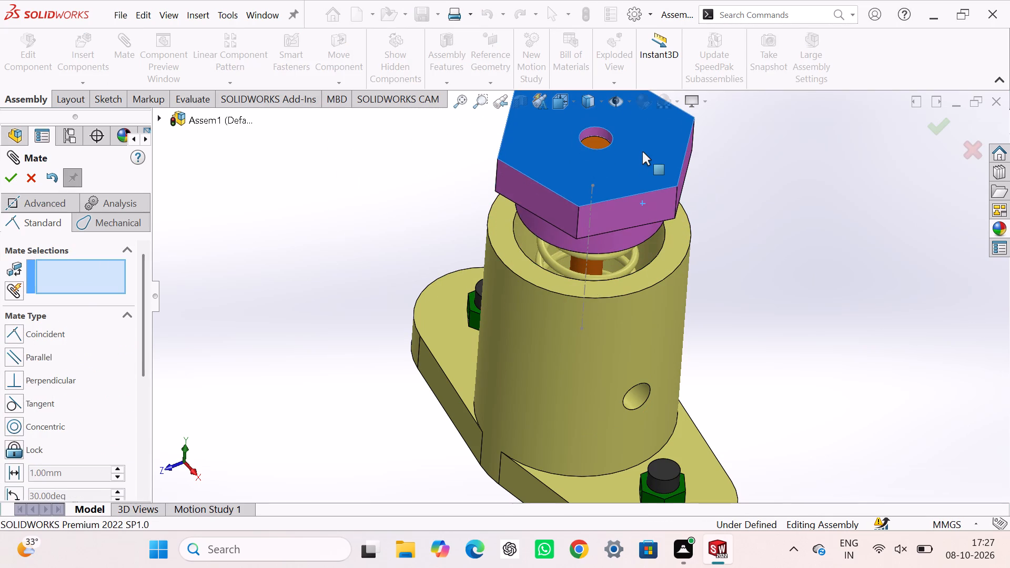
drag(642, 151, 640, 119)
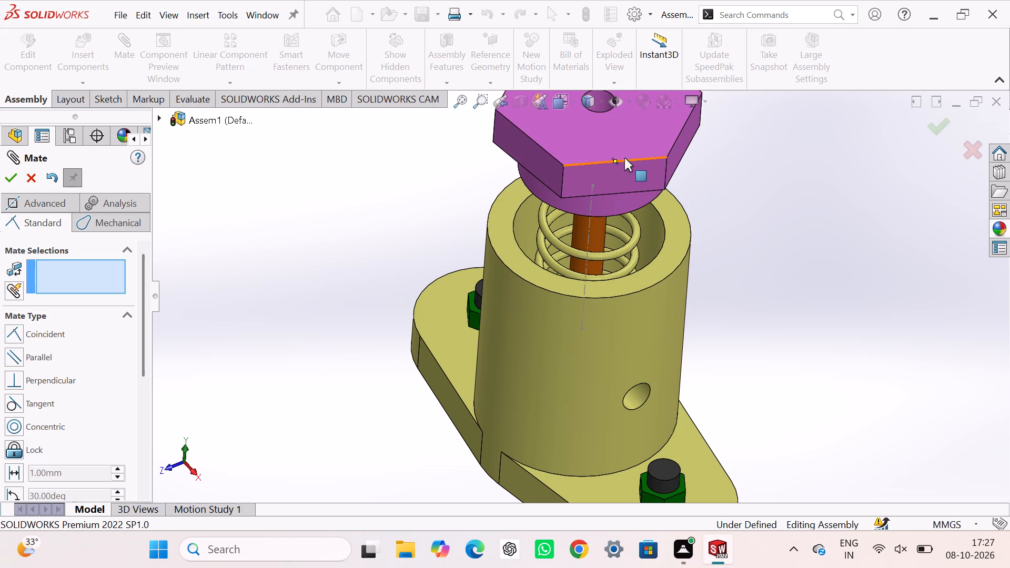
drag(630, 140, 632, 231)
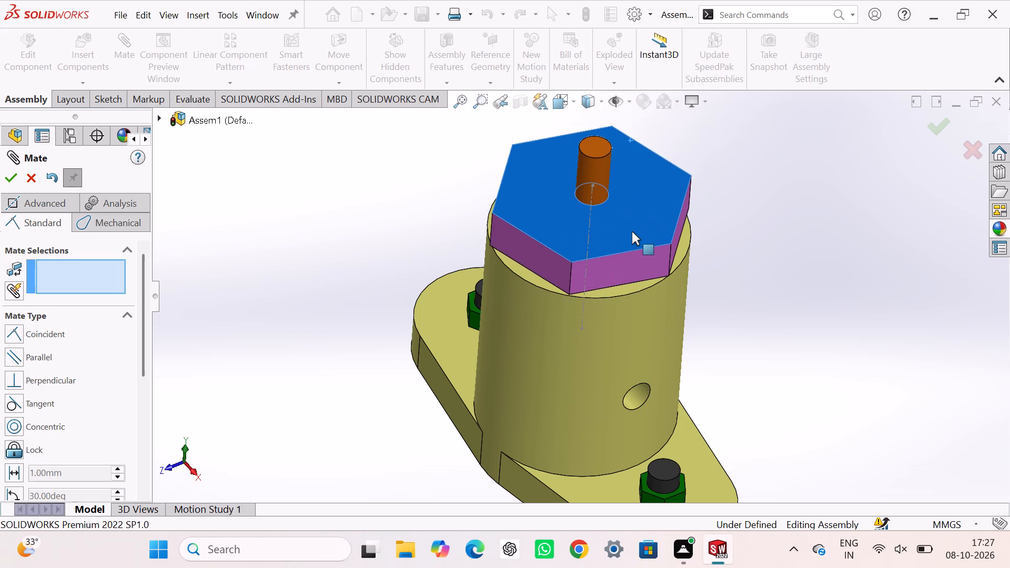
drag(632, 231, 635, 228)
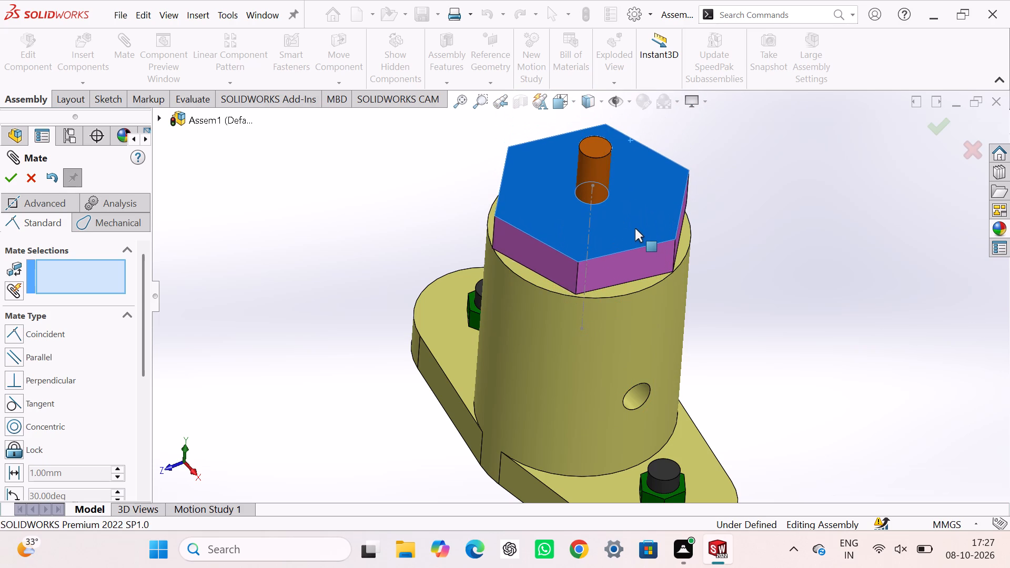
drag(635, 228, 635, 216)
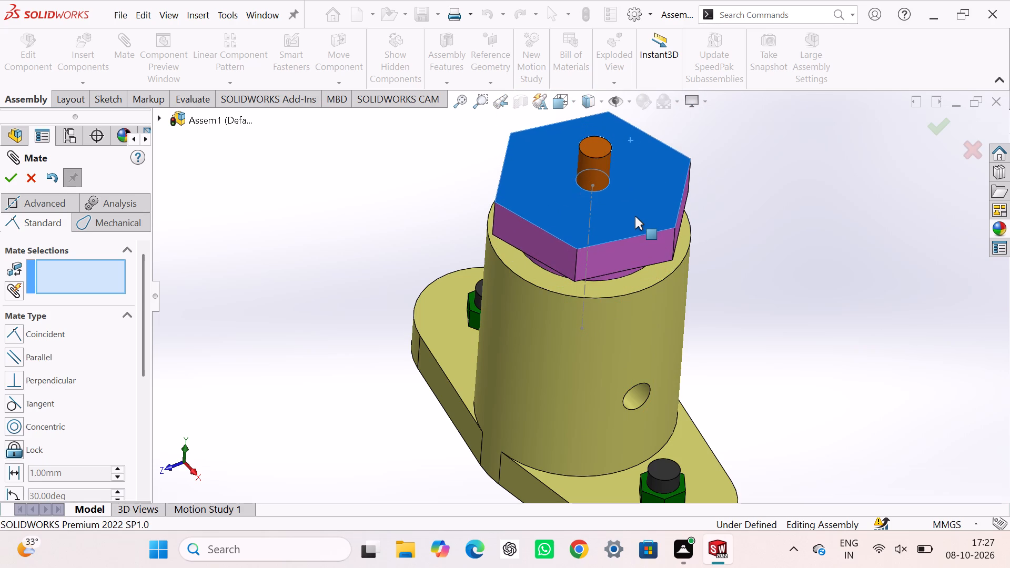
drag(635, 216, 668, 200)
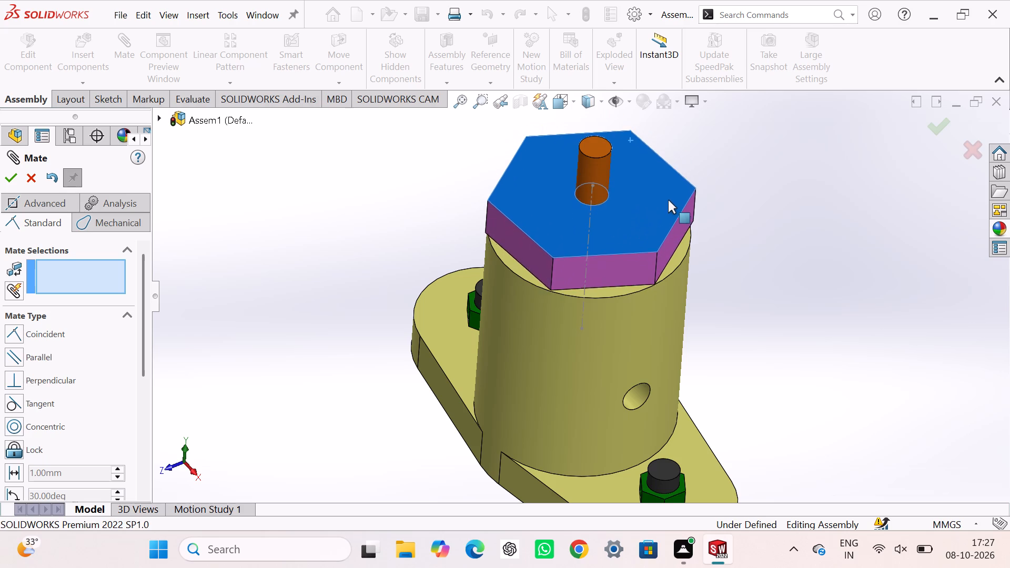
drag(668, 200, 663, 164)
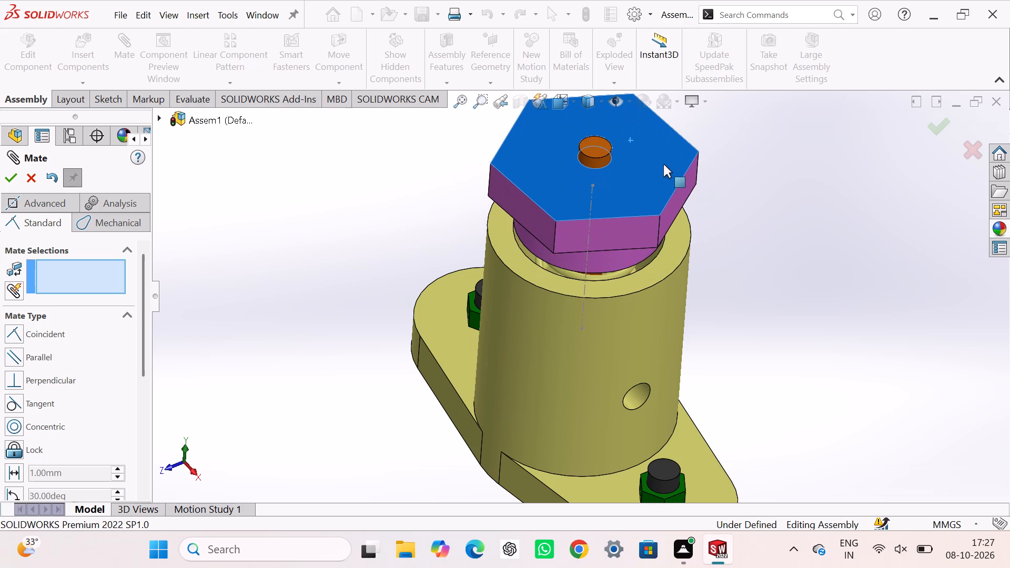
drag(663, 164, 661, 154)
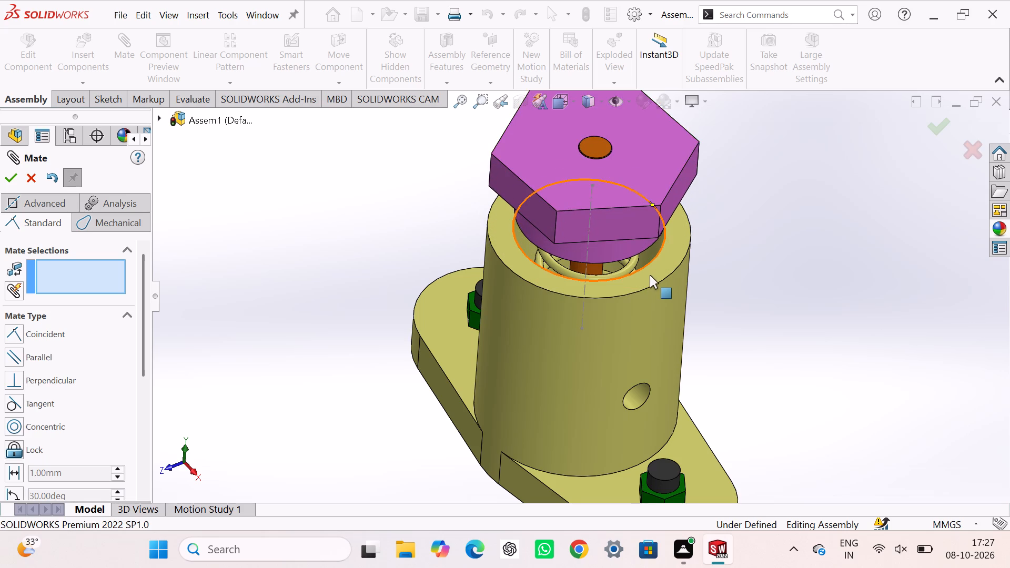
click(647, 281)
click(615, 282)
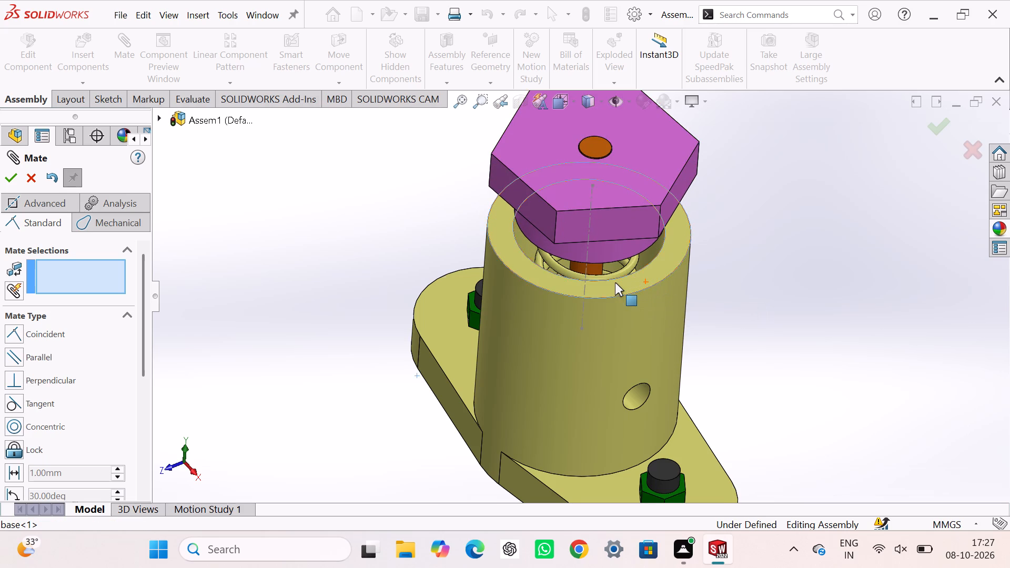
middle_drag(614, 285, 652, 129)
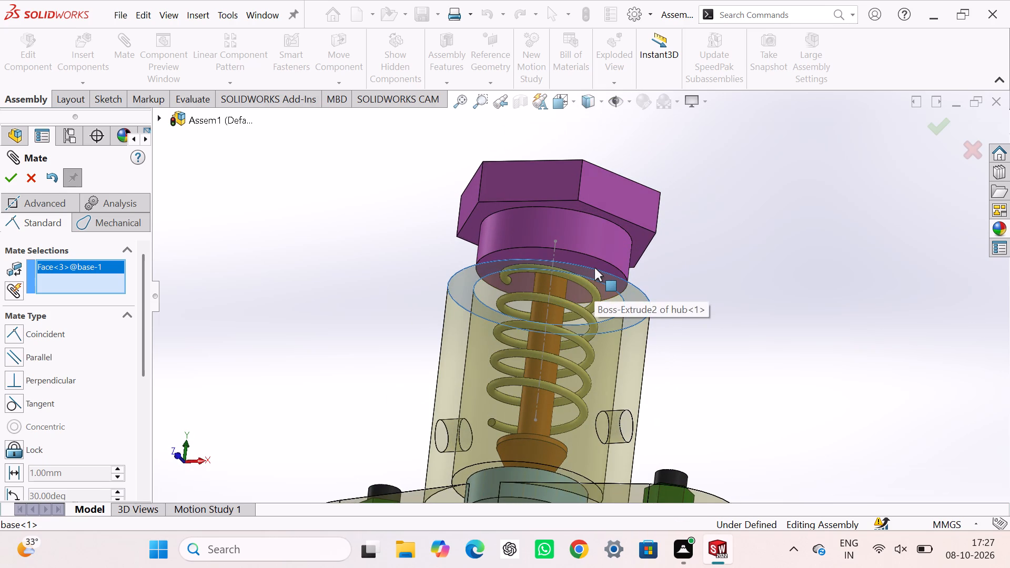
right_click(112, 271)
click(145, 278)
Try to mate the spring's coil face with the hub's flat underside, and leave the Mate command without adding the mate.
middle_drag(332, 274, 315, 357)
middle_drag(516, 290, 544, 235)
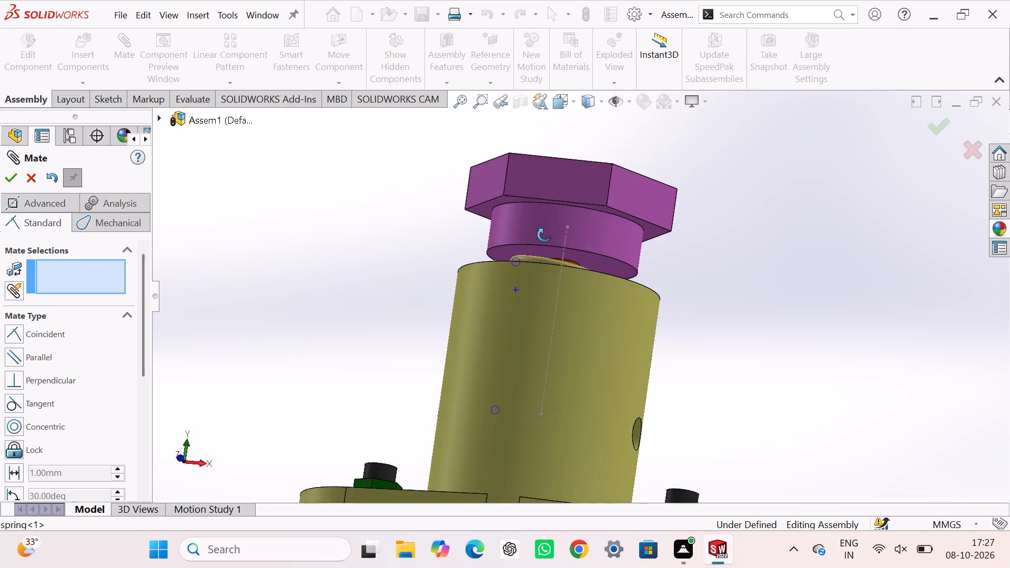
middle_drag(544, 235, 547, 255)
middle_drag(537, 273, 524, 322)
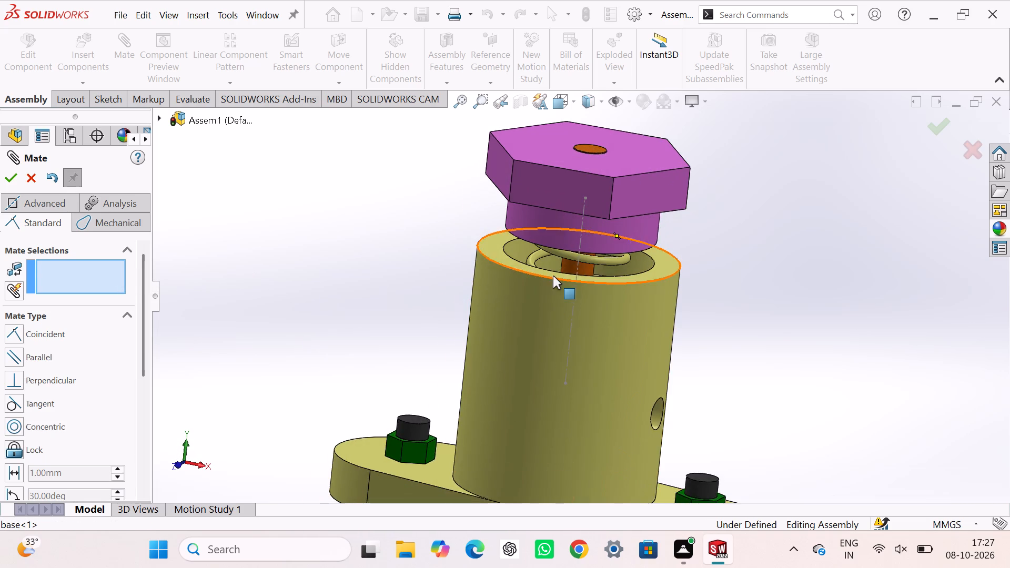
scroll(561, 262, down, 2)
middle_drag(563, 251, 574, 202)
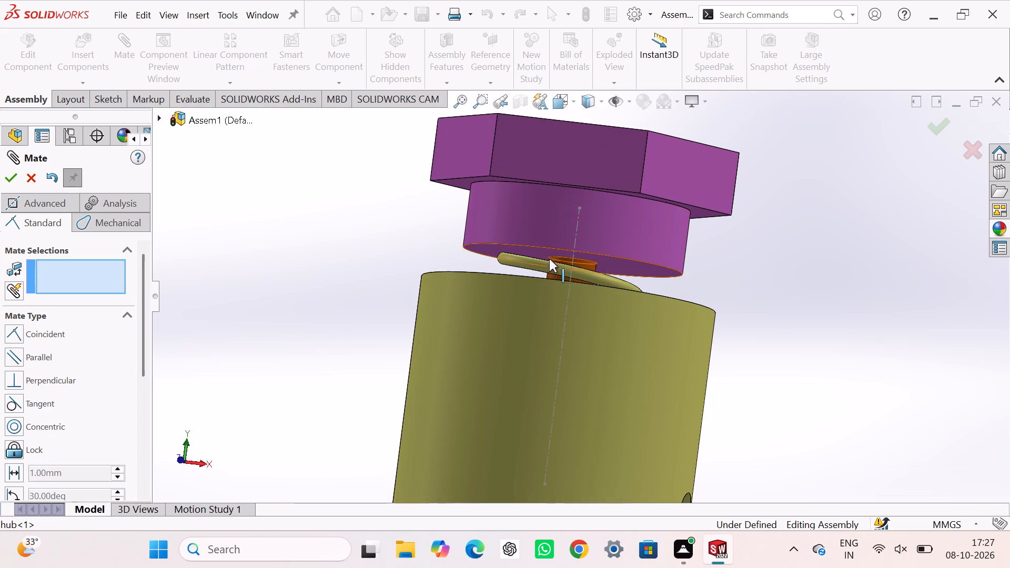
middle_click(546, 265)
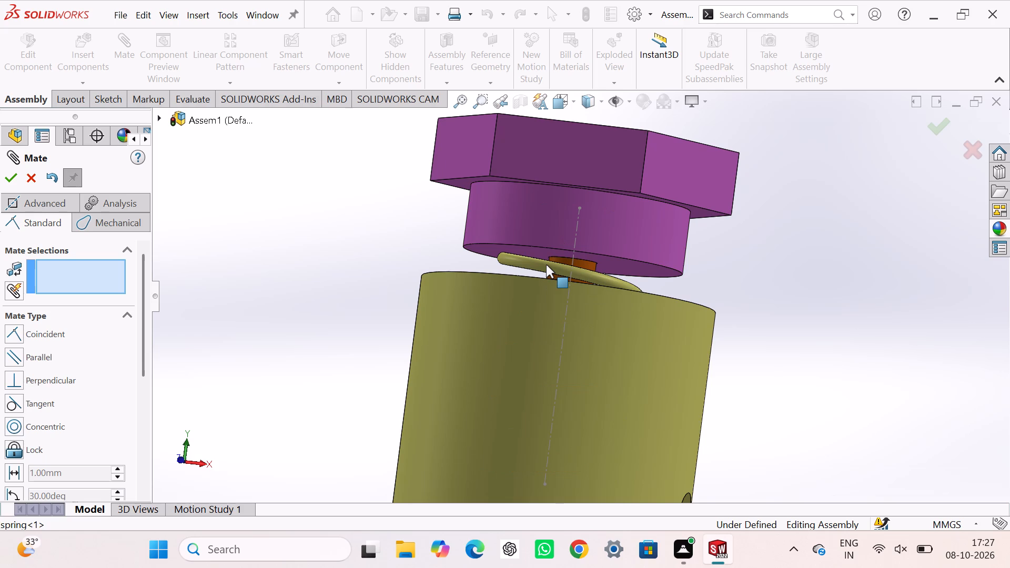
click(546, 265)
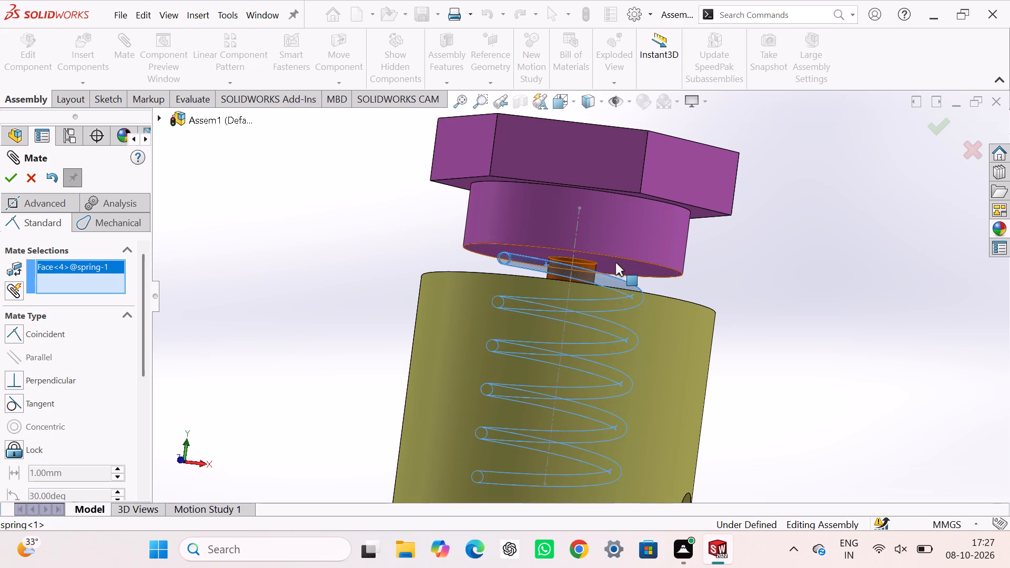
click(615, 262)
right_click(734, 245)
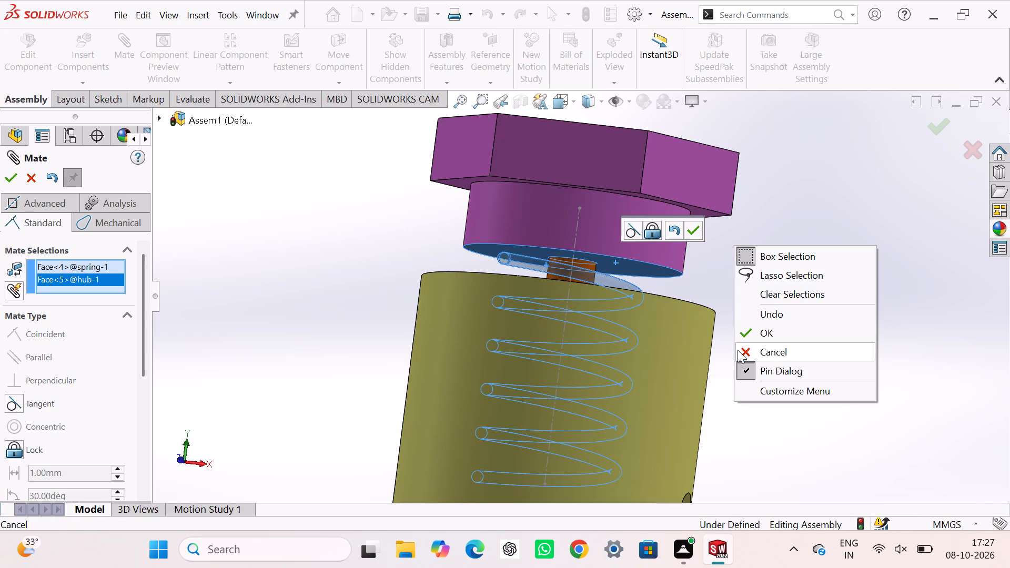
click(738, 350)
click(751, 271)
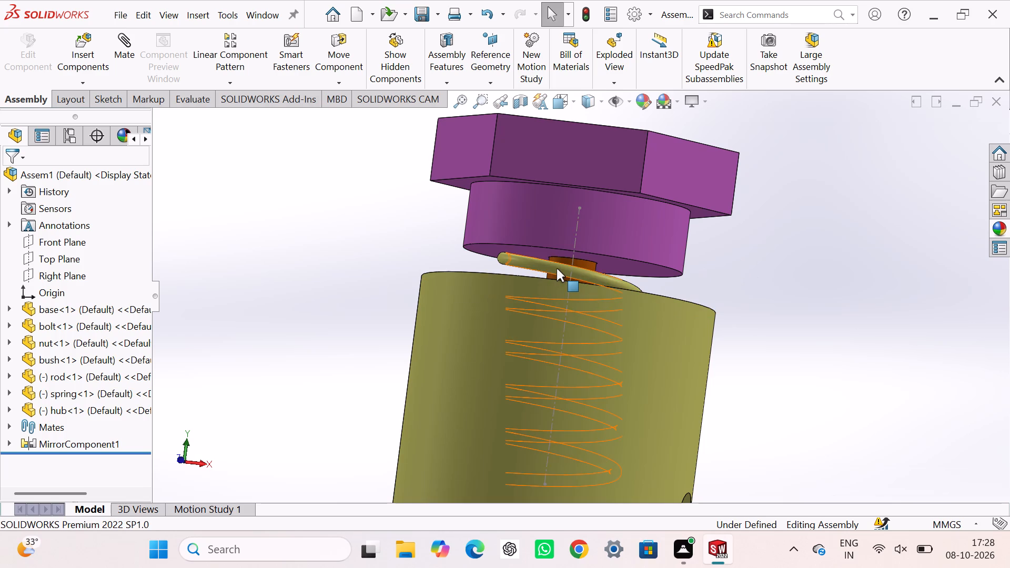
Open the spring component from the assembly as its own part document.
click(557, 268)
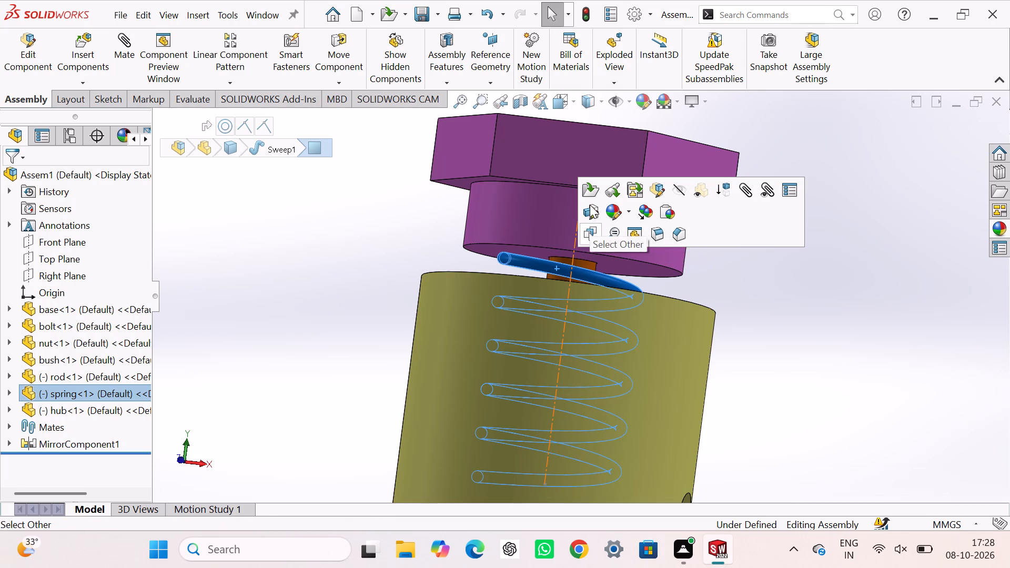
click(590, 190)
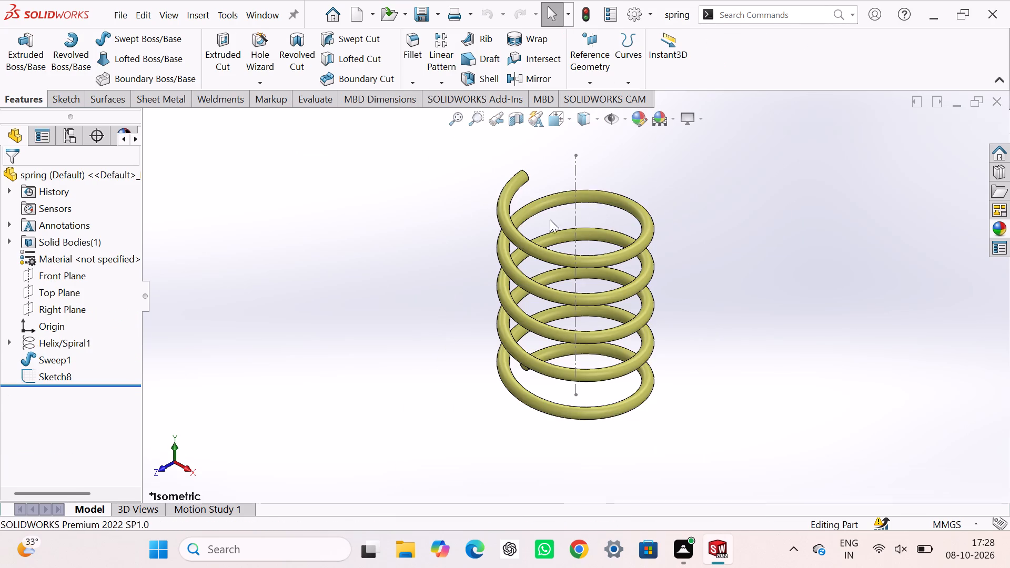
click(395, 244)
Start a new sketch on the spring part's Front Plane.
click(78, 271)
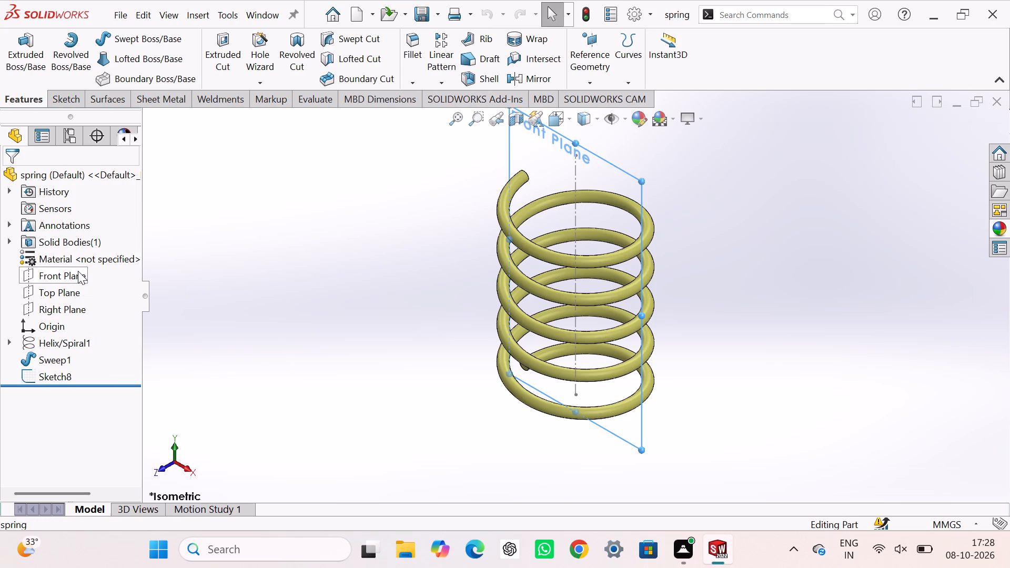
click(84, 257)
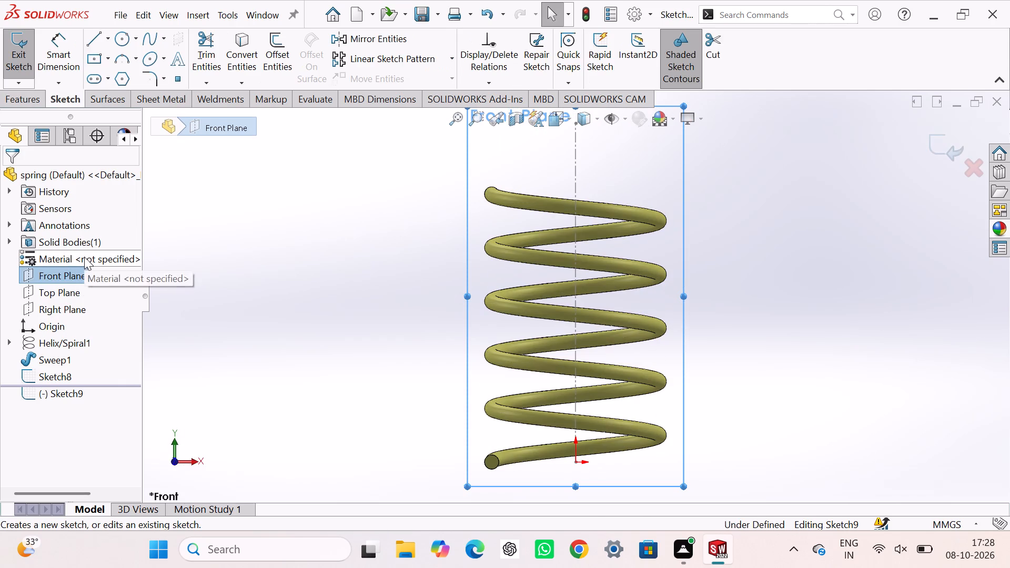
click(270, 271)
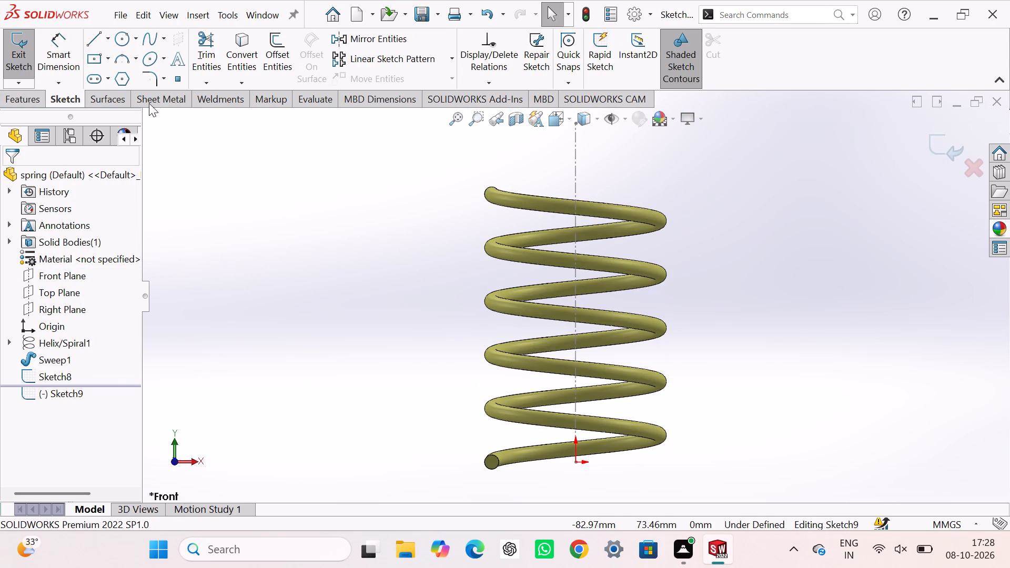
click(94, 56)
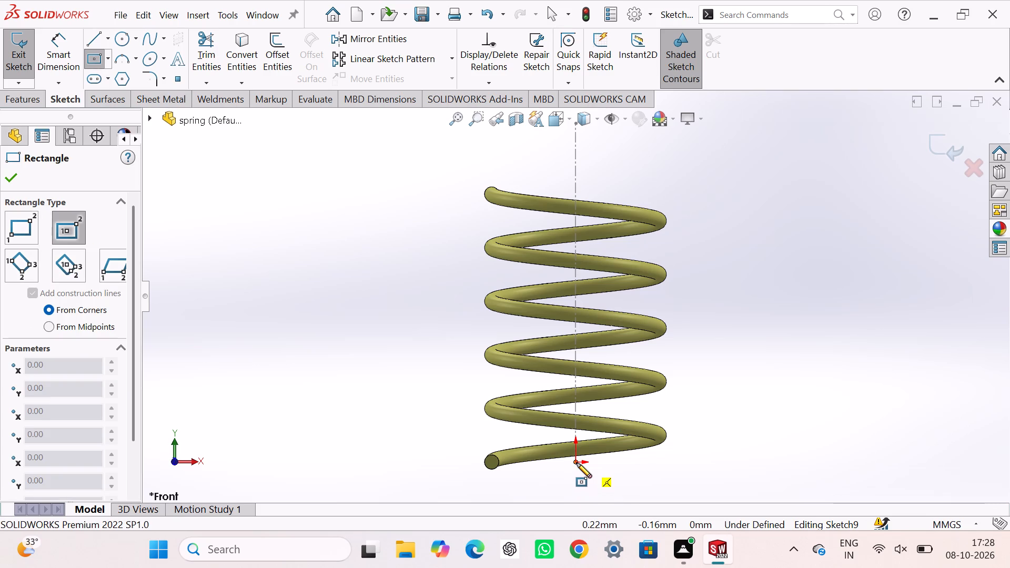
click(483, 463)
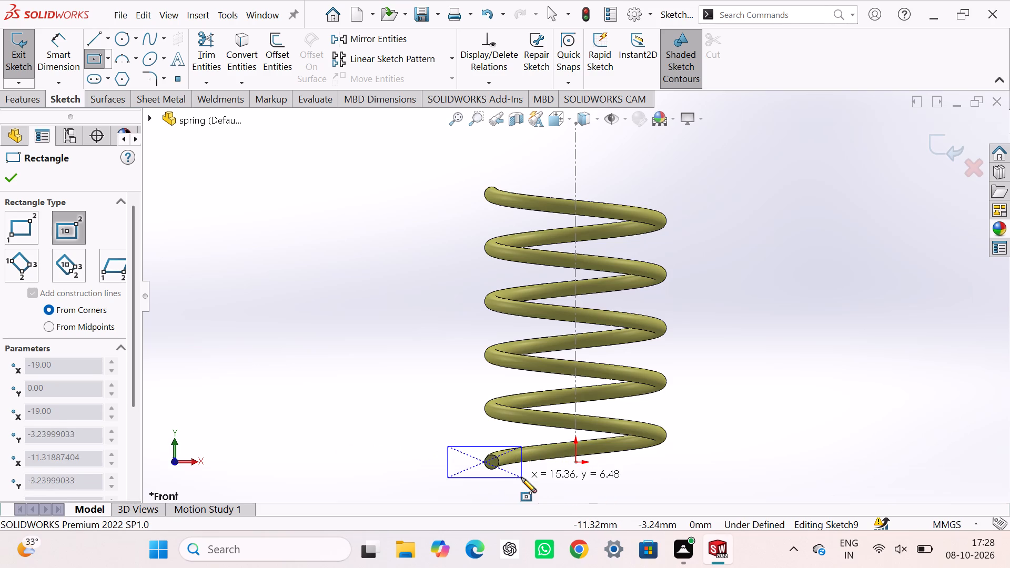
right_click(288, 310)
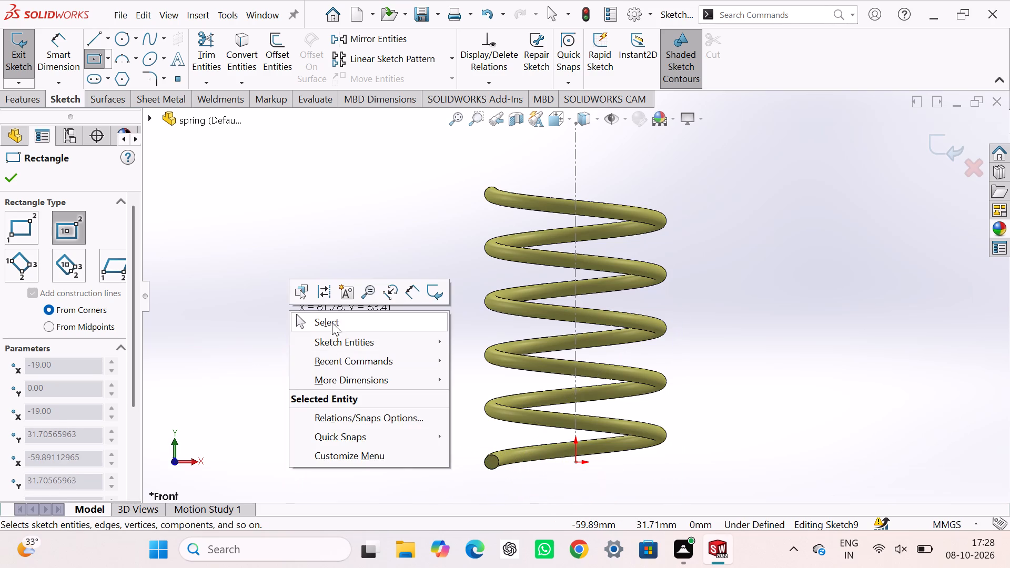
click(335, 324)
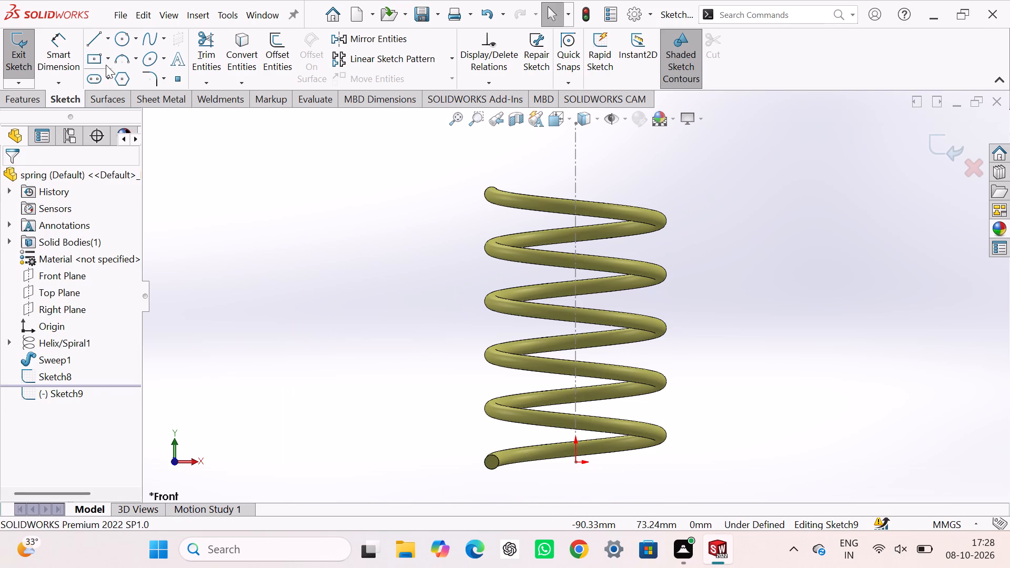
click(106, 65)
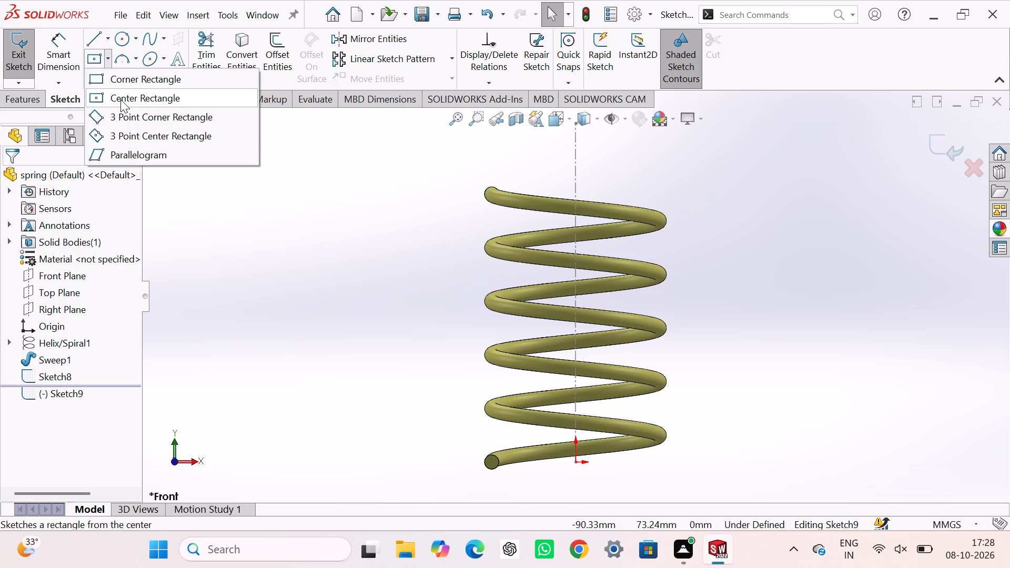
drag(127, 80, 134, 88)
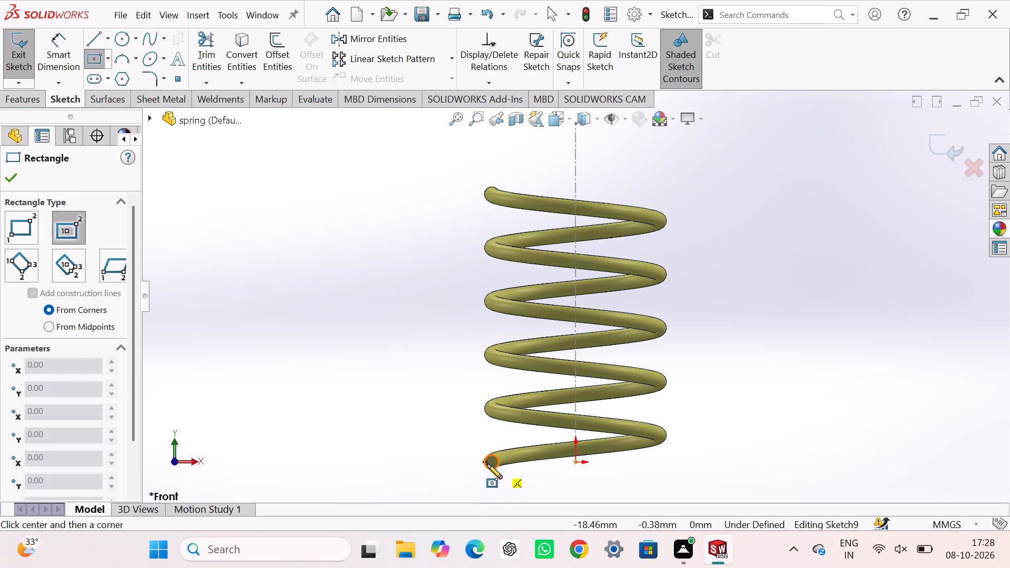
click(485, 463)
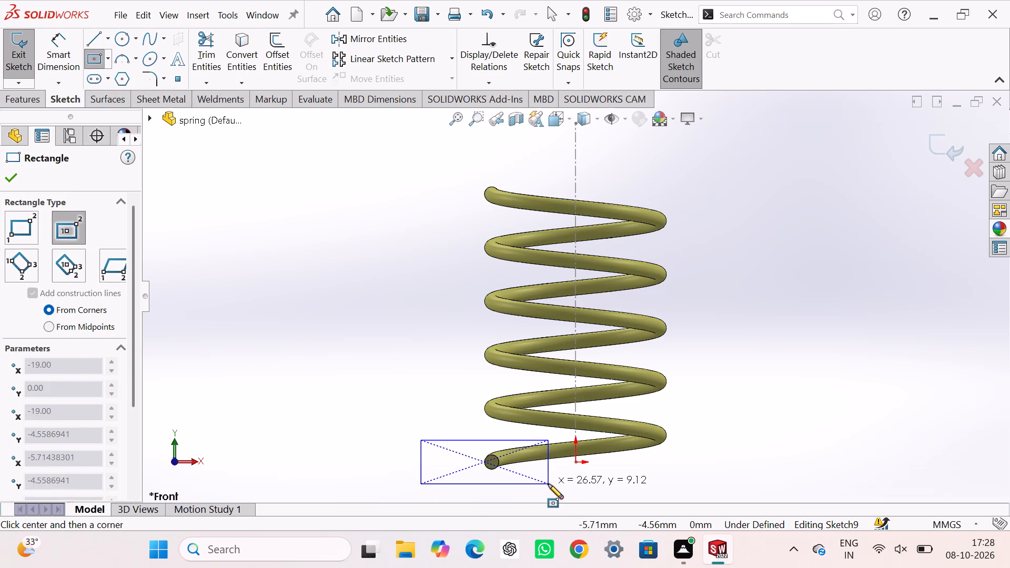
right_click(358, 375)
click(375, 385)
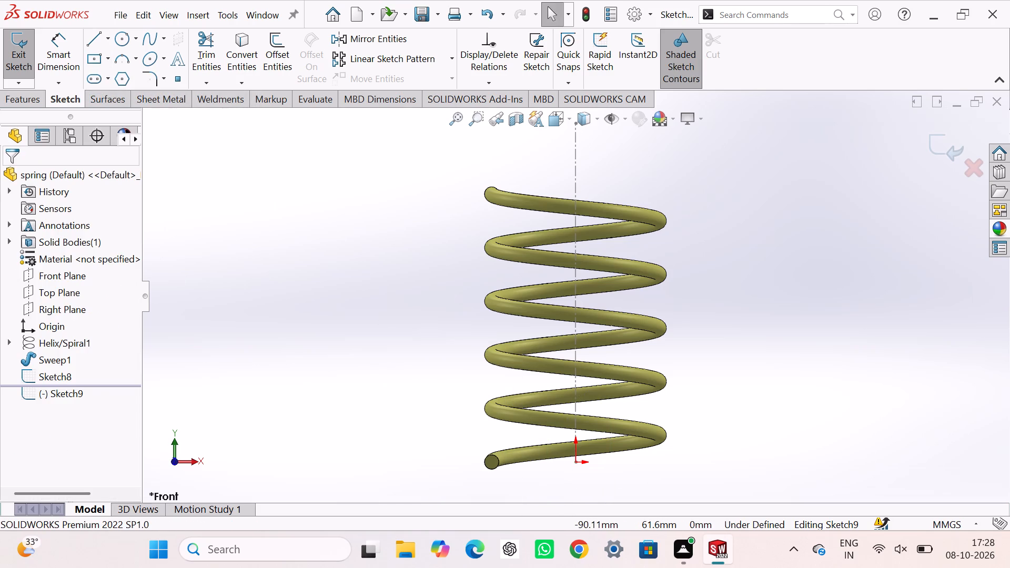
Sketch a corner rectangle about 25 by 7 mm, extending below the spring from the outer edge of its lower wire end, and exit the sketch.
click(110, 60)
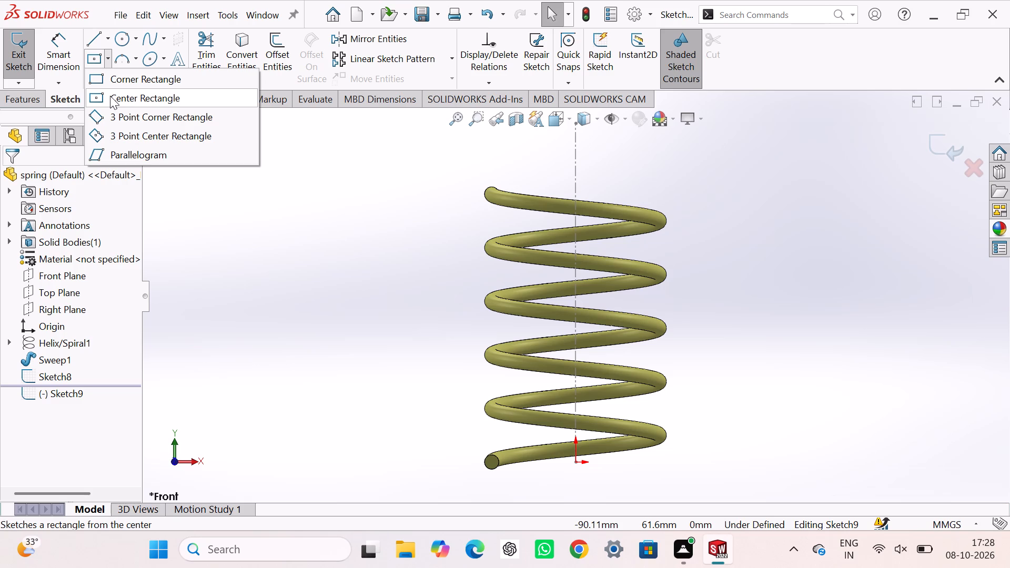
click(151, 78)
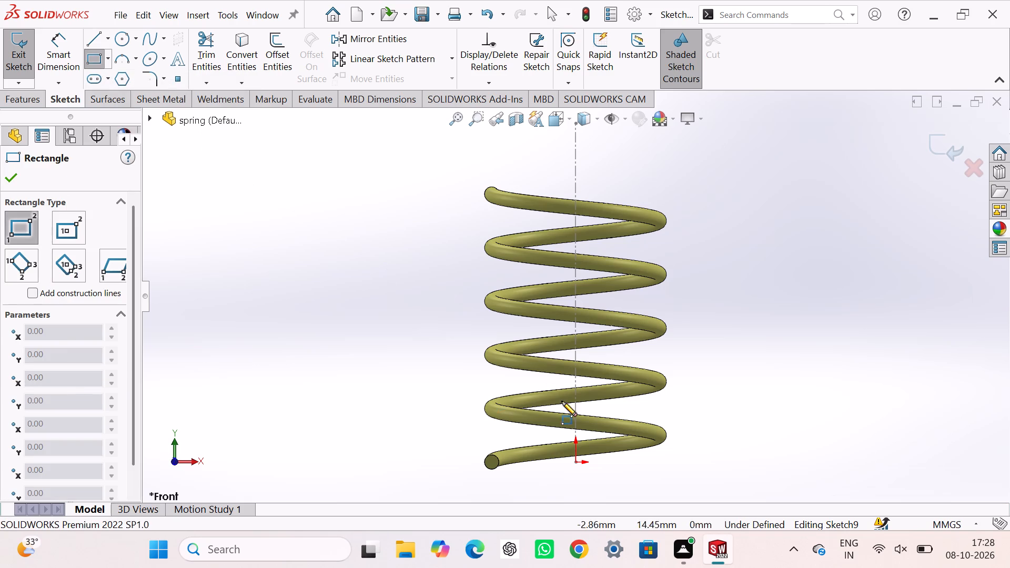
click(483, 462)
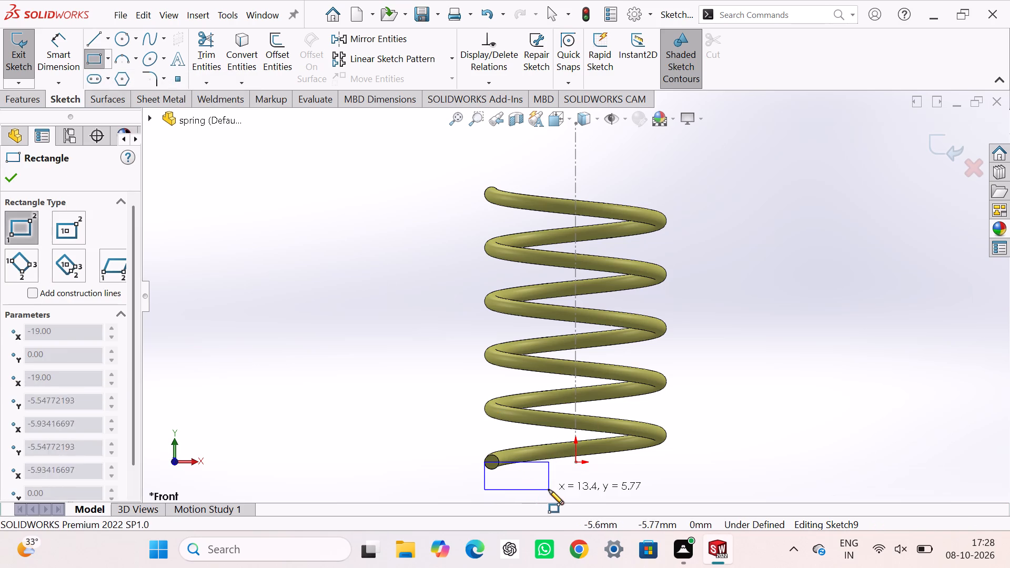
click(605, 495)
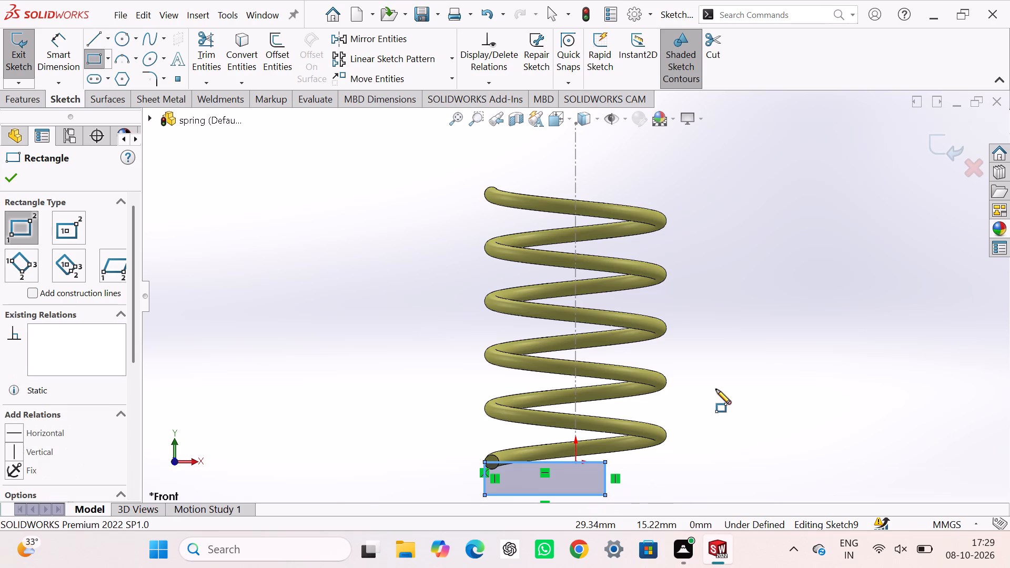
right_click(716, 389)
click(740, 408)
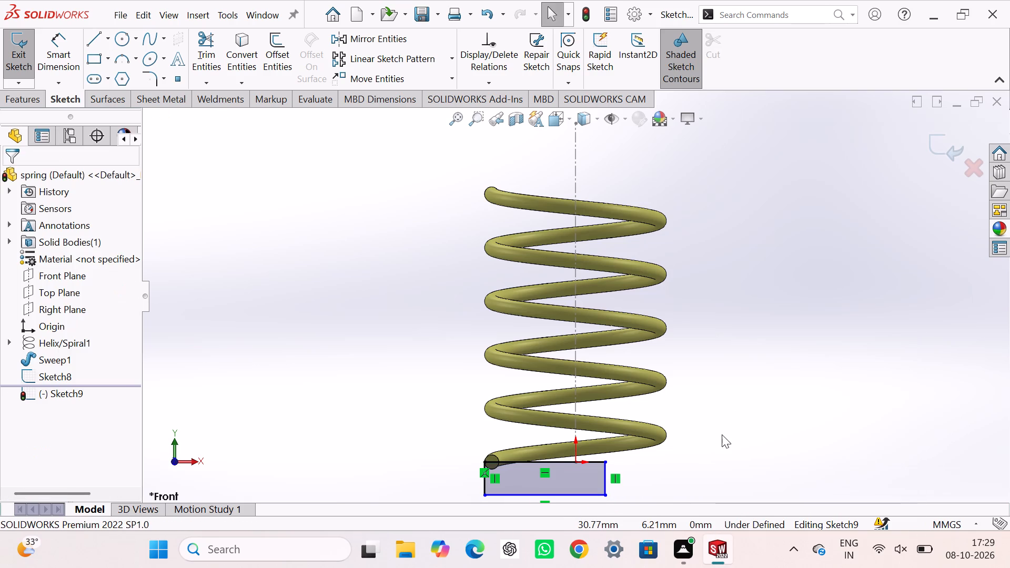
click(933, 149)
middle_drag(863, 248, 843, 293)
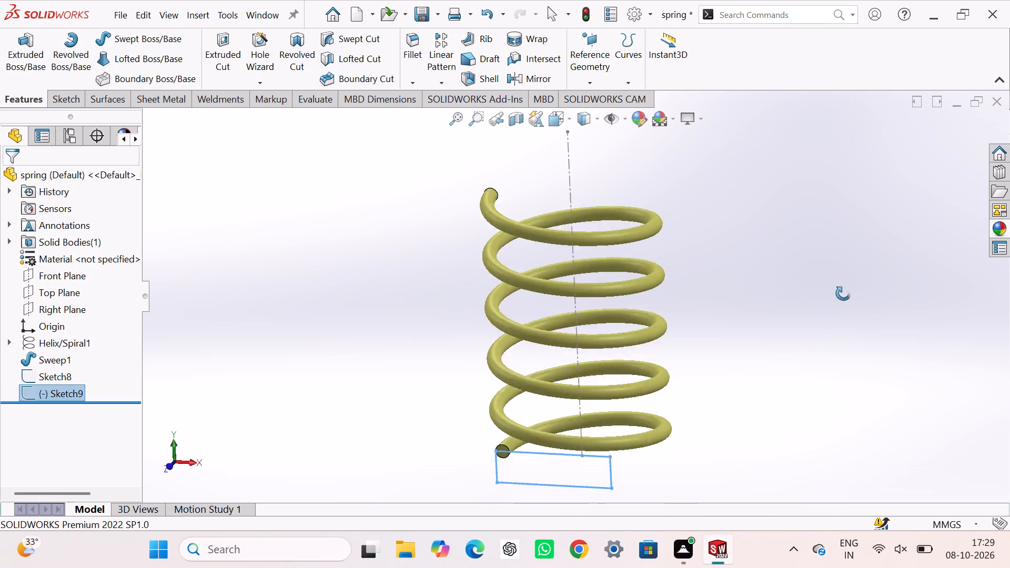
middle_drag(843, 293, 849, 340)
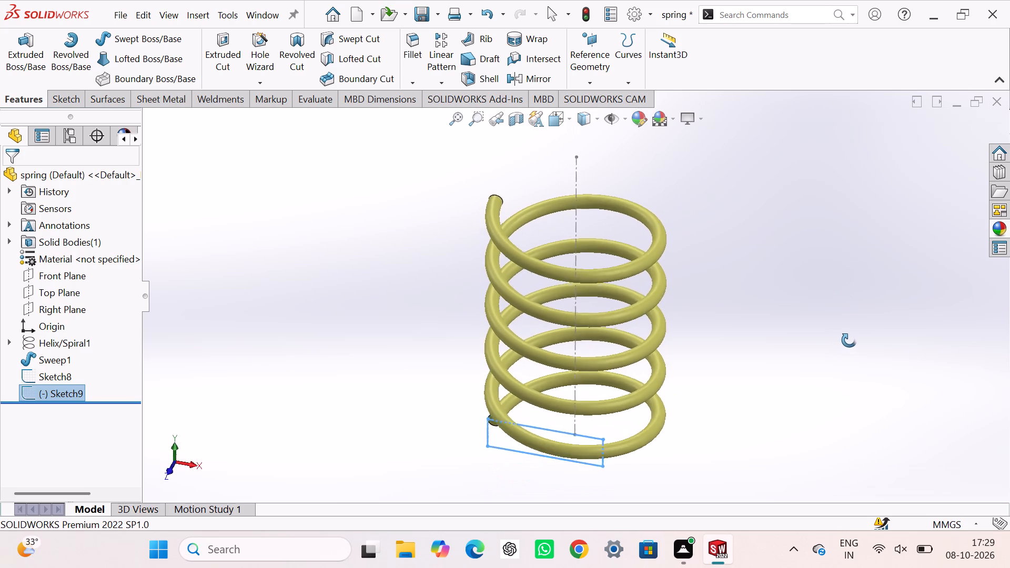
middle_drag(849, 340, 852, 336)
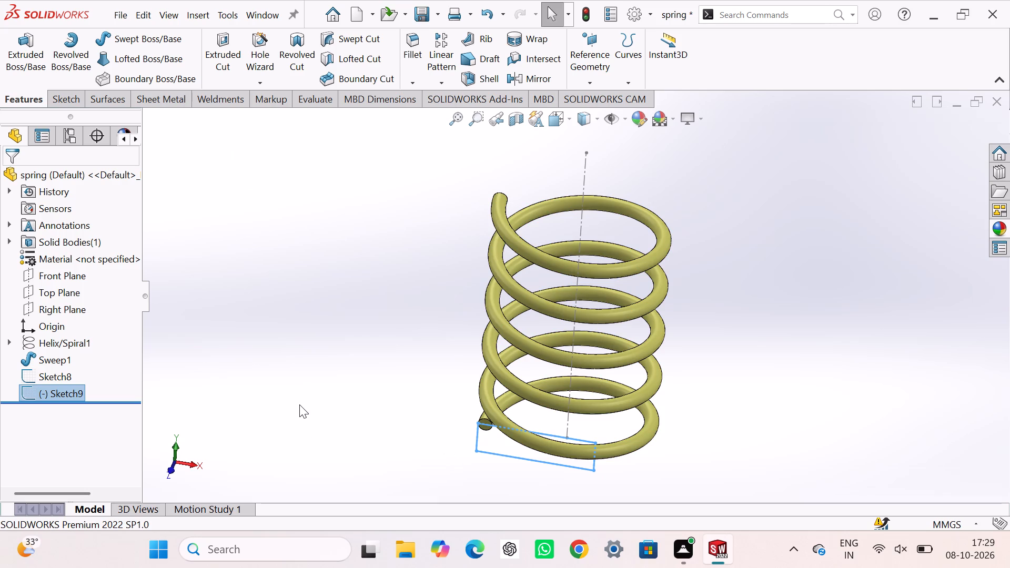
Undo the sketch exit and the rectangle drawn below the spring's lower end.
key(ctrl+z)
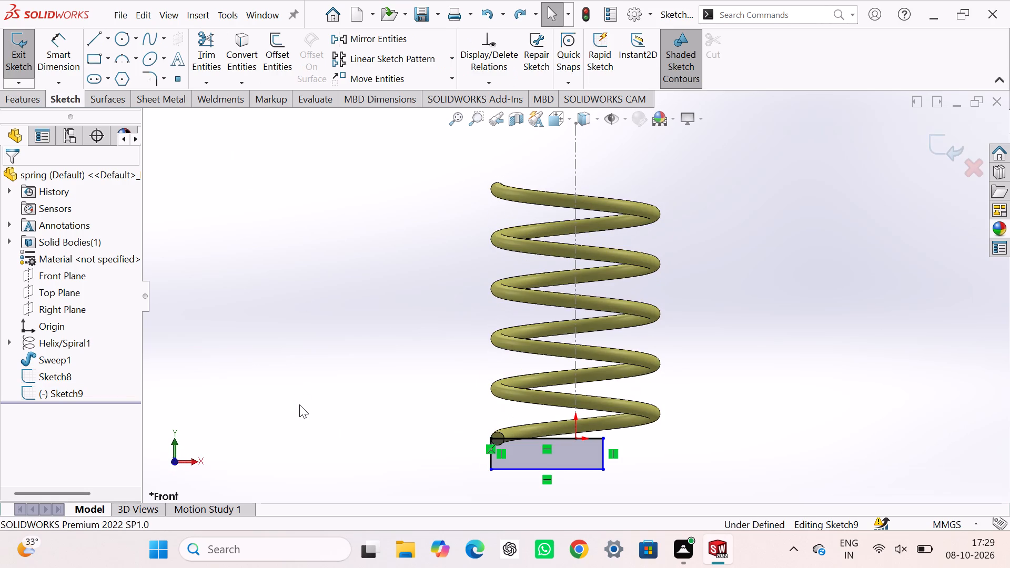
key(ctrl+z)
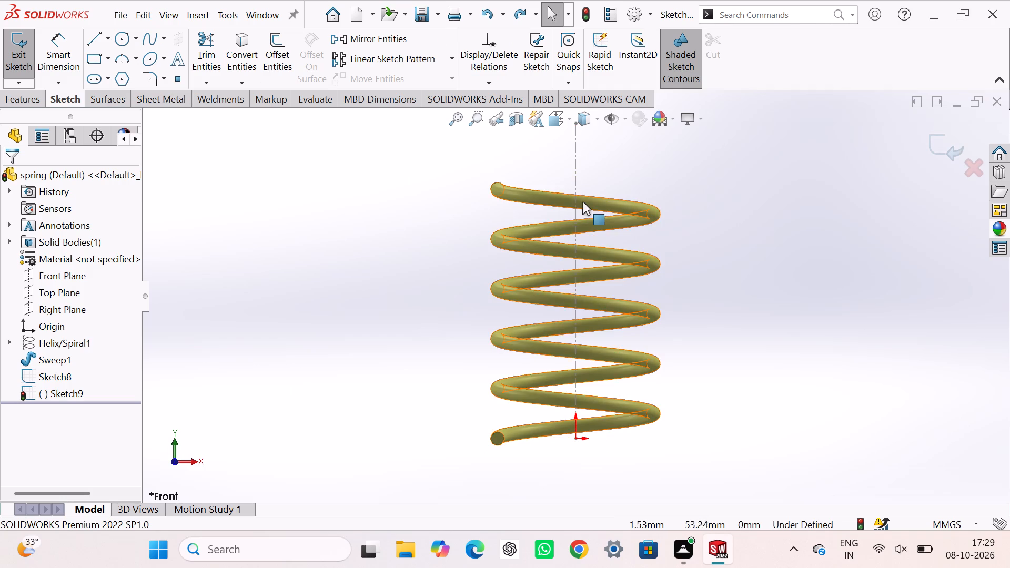
Sketch a corner rectangle about 34 by 6 mm over the spring's upper wire end, its lower edge about 56 mm above the origin.
click(91, 60)
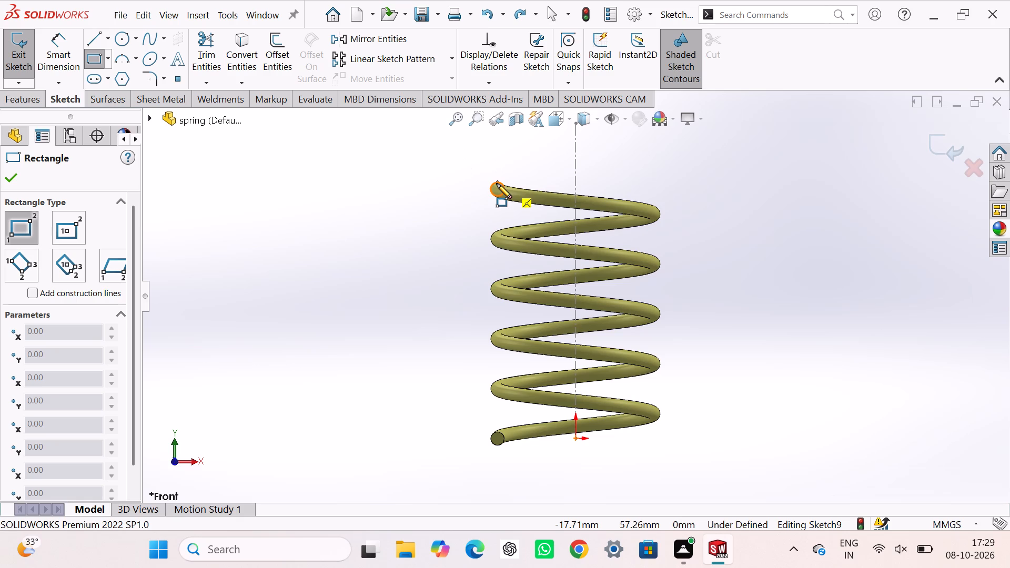
click(492, 189)
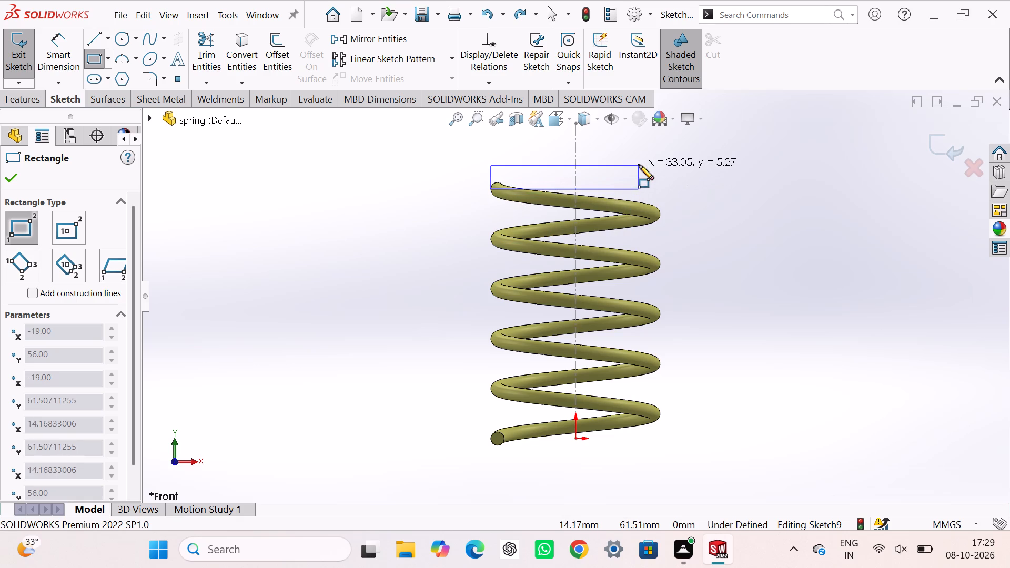
click(642, 161)
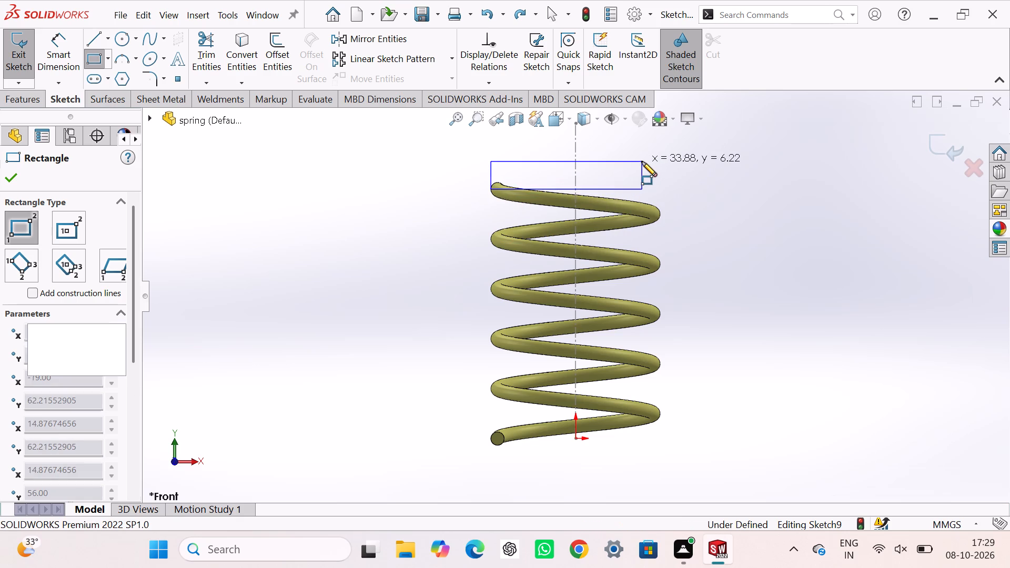
right_click(772, 207)
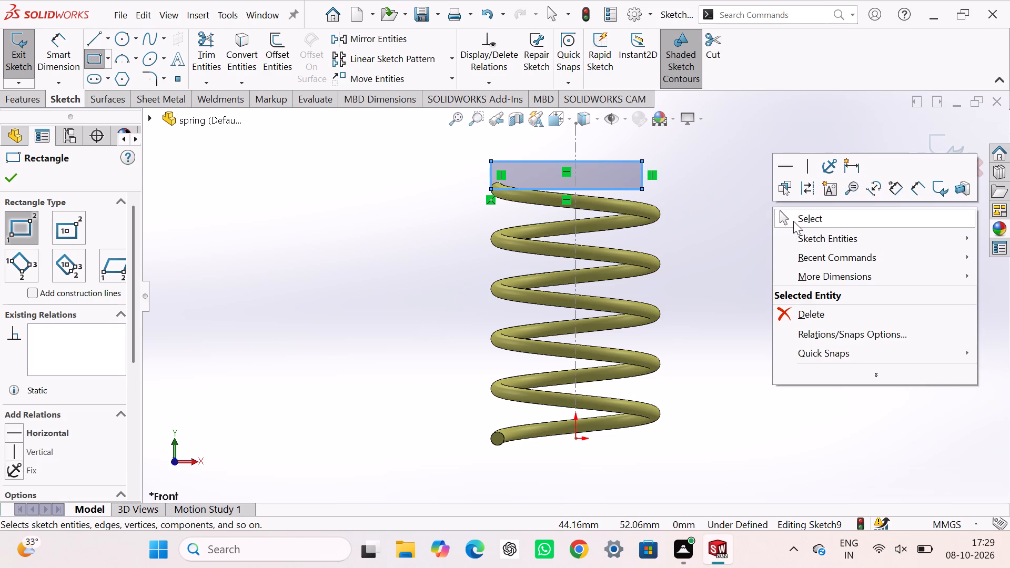
click(793, 221)
Dimension the vertical distance from the origin to the rectangle's lower edge, and exit the sketch.
right_drag(760, 337, 762, 163)
drag(574, 438, 573, 432)
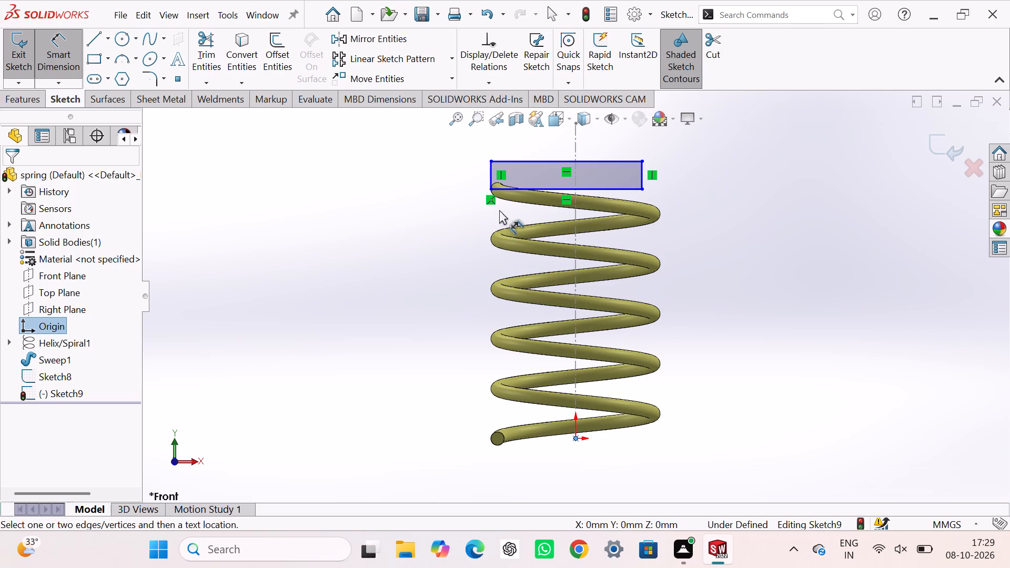
click(574, 189)
click(407, 228)
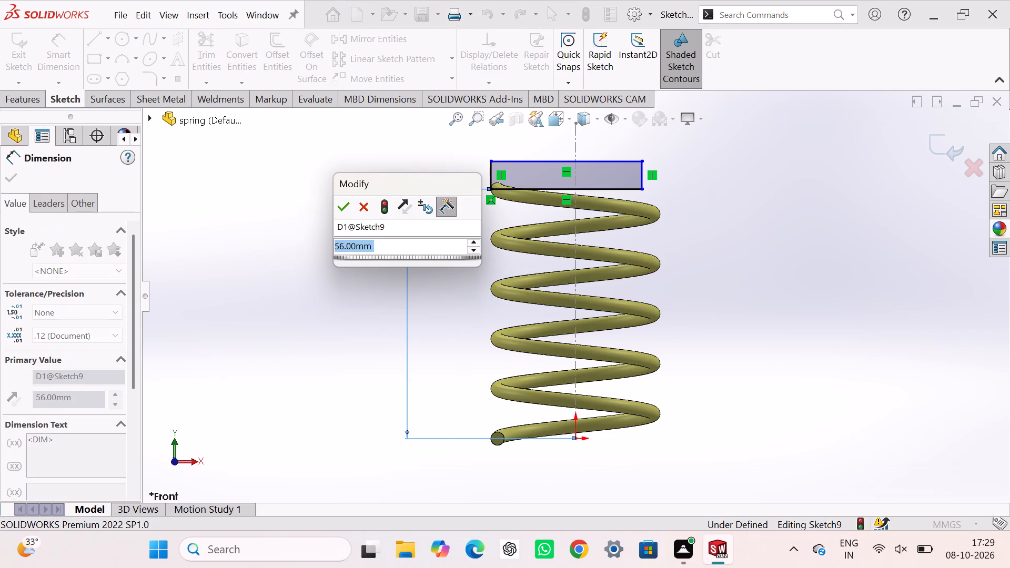
click(344, 206)
click(870, 246)
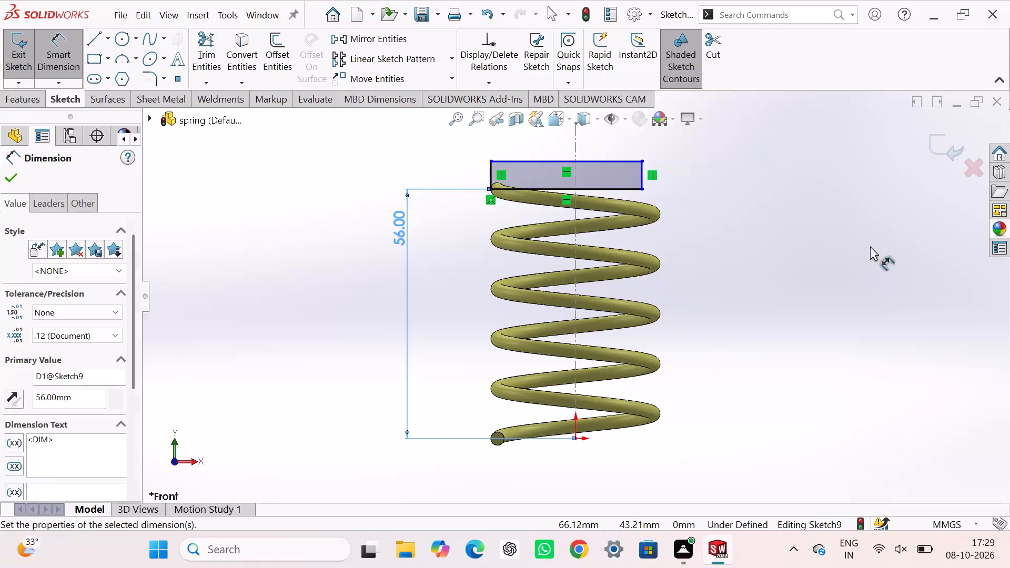
click(942, 151)
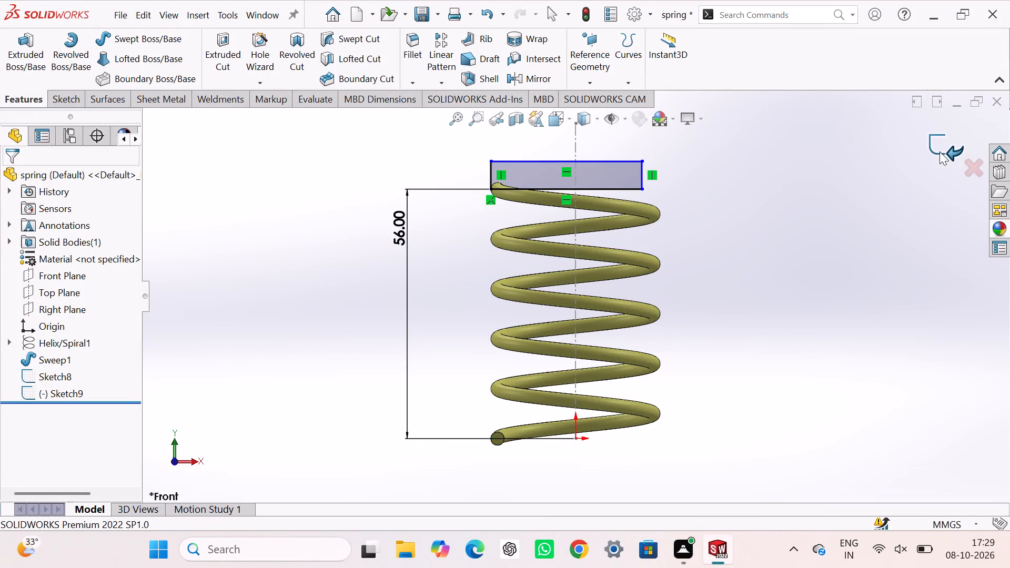
Cut the spring's upper wire end flat by extruding the rectangle as a cut with the Through All - Both end condition.
middle_drag(830, 192, 838, 257)
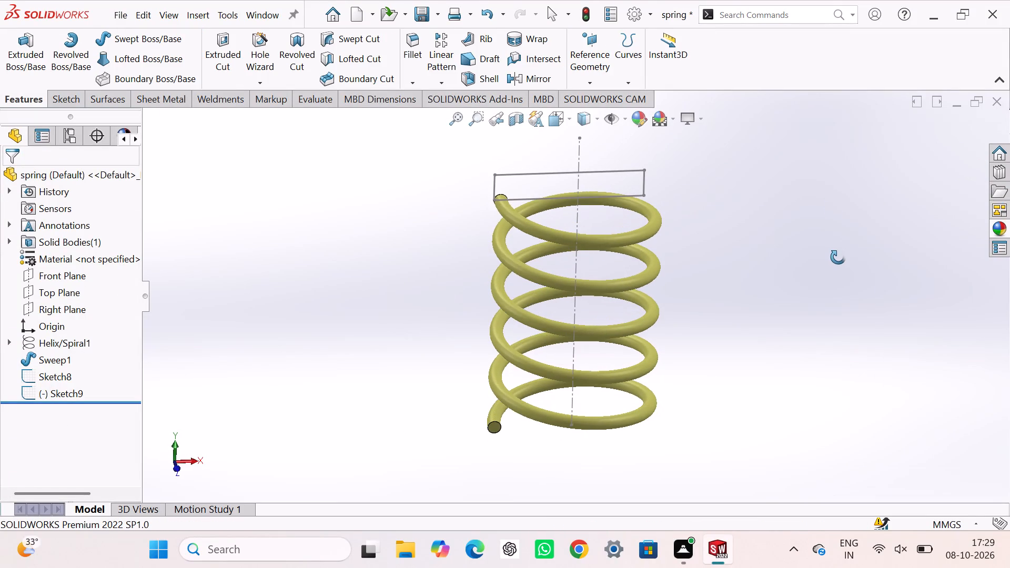
middle_drag(838, 257, 834, 246)
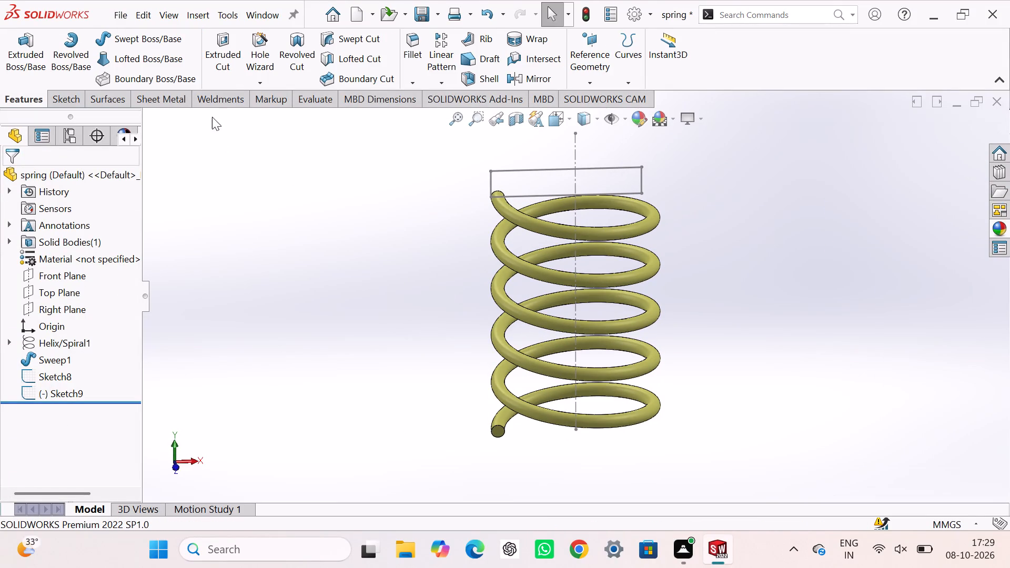
click(222, 40)
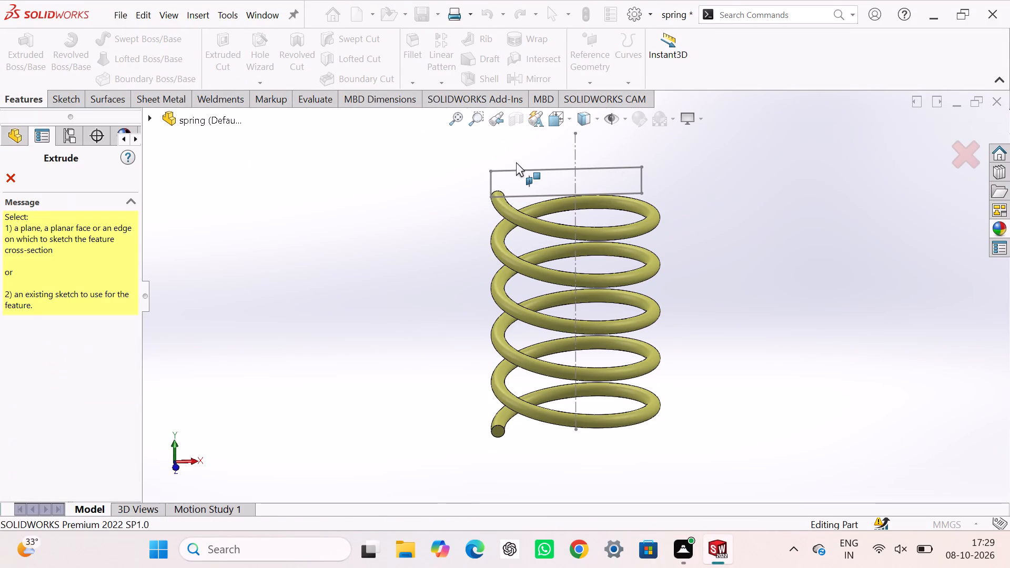
click(516, 170)
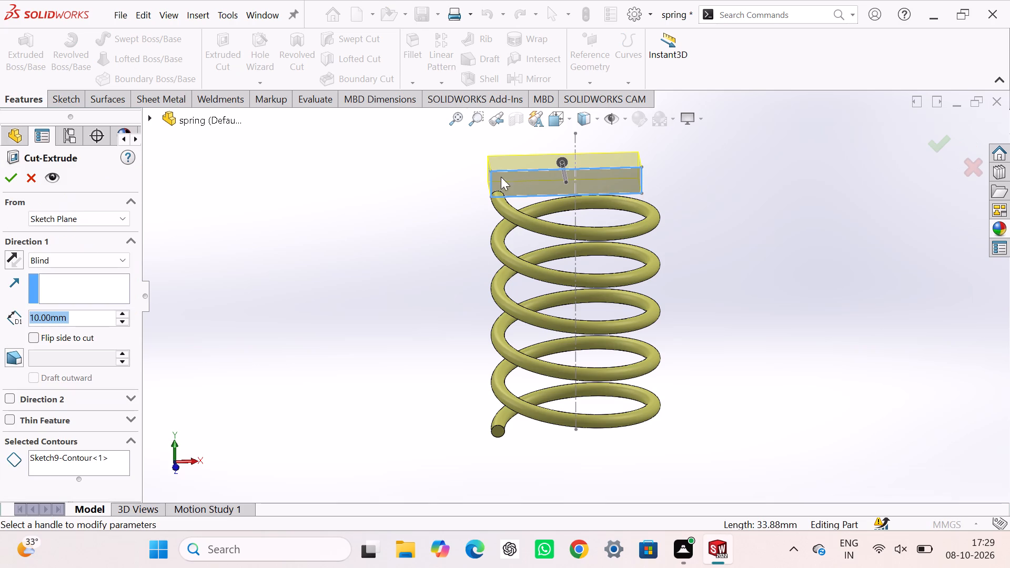
click(125, 253)
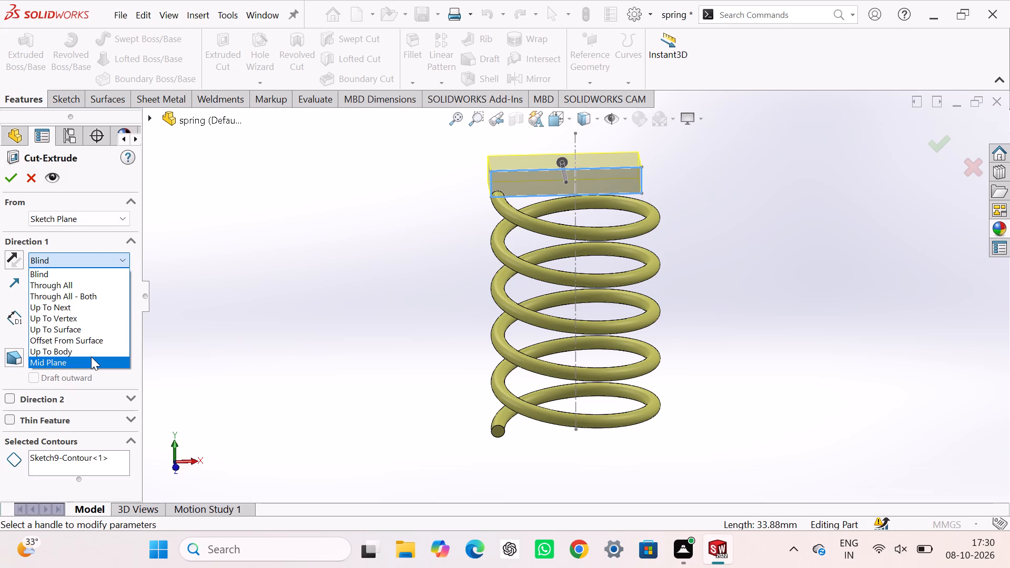
click(91, 357)
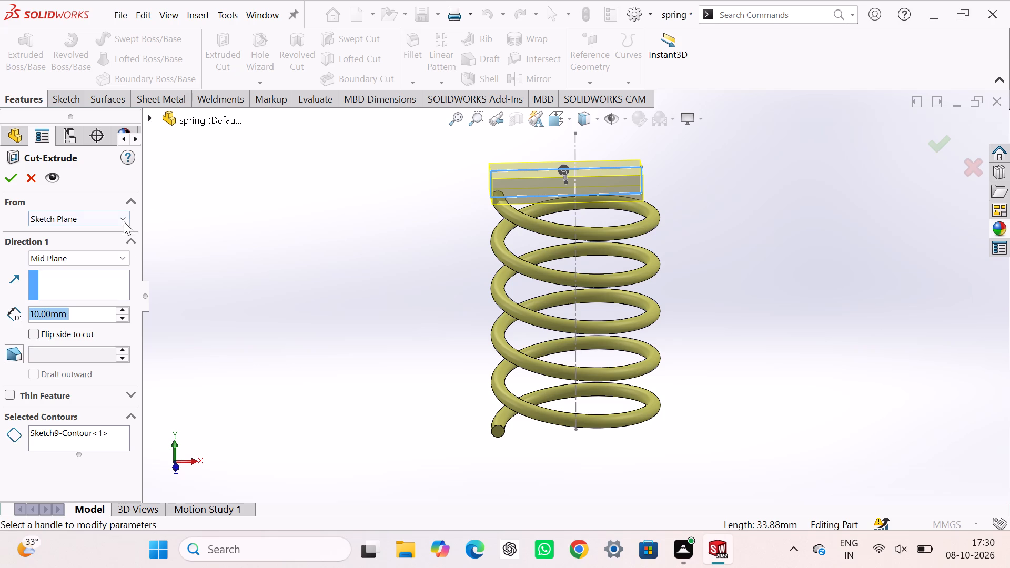
click(121, 262)
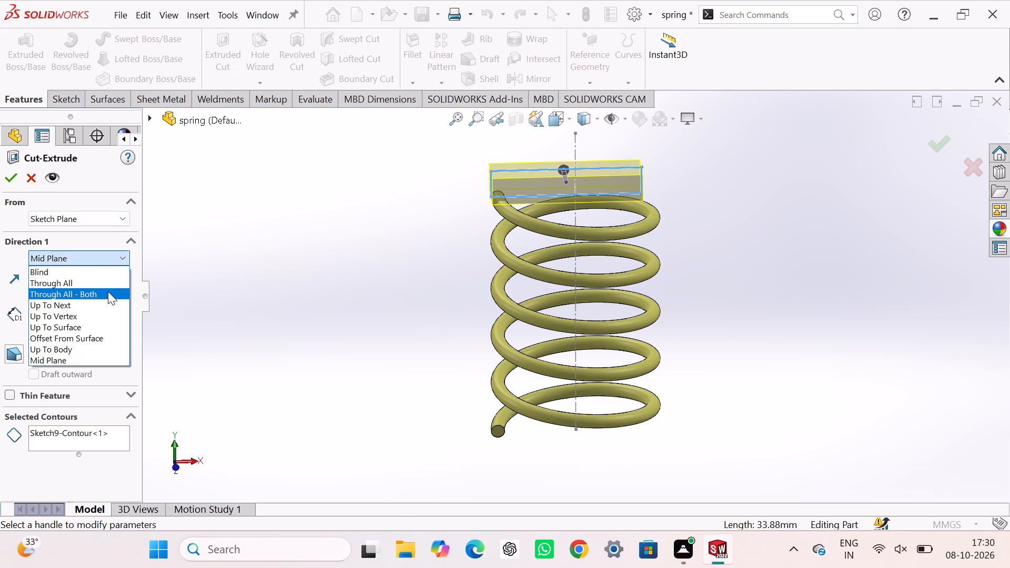
click(108, 291)
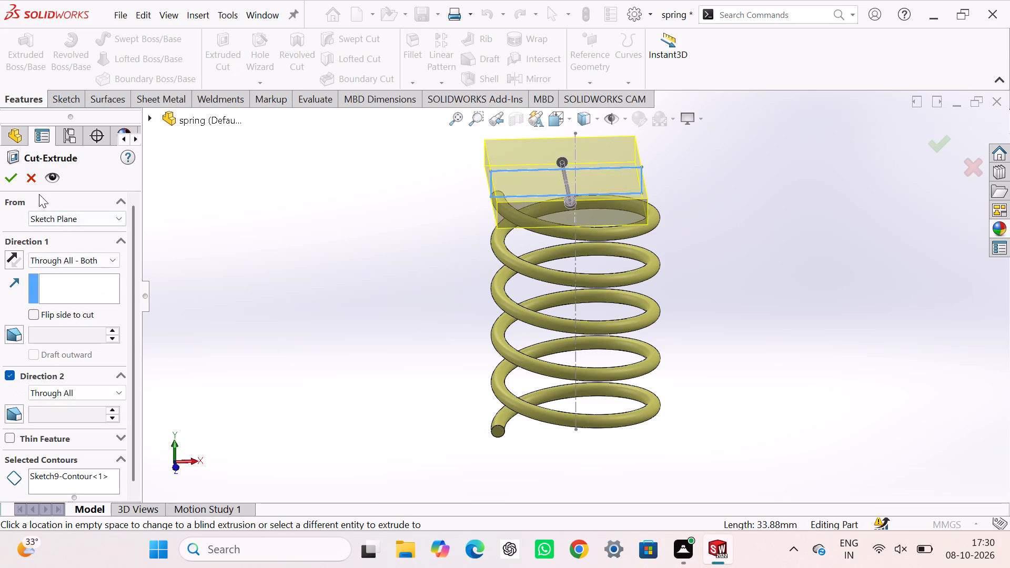
click(9, 179)
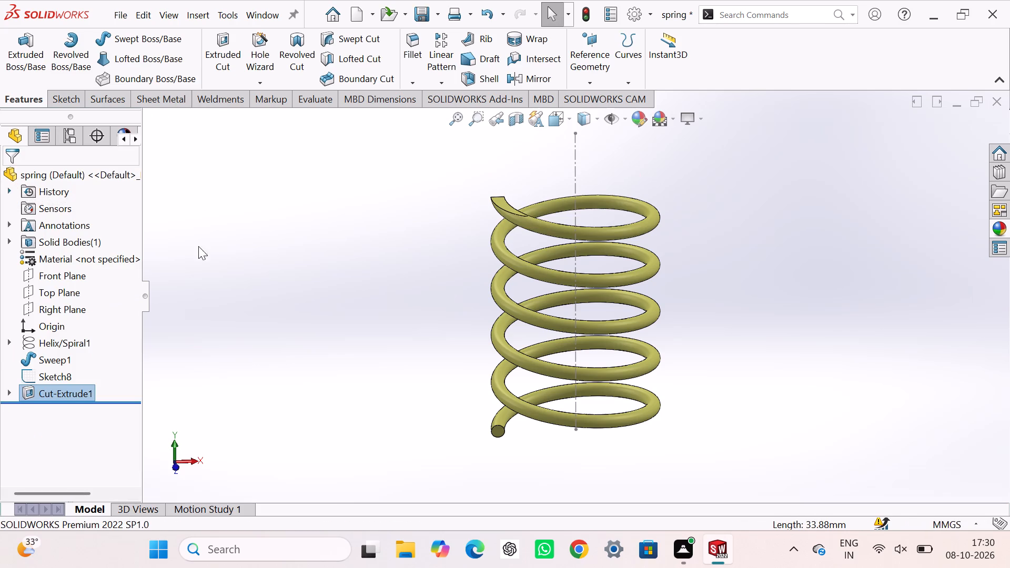
click(401, 270)
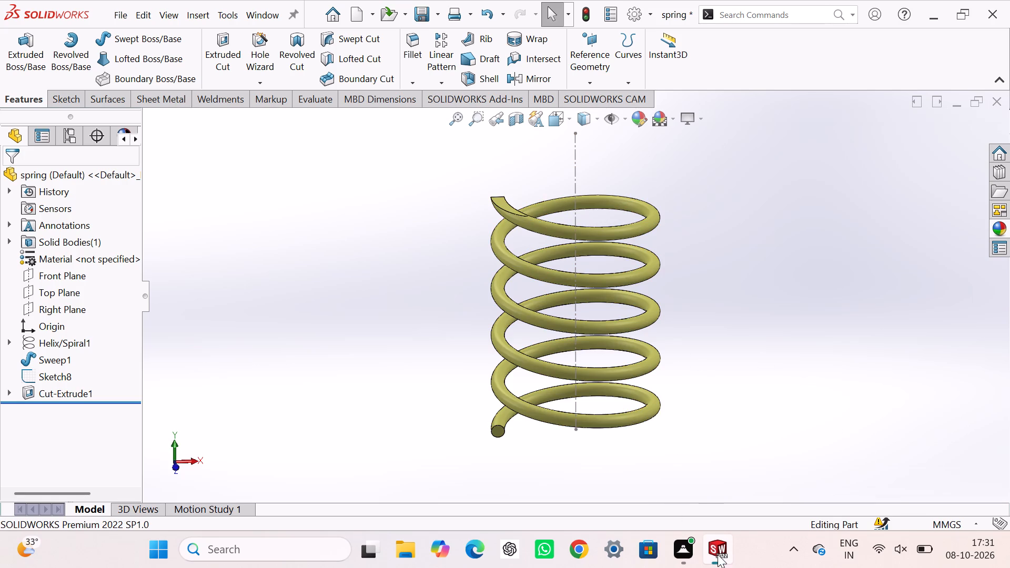
Return to the Assem1 assembly and rebuild it with the changed spring.
click(665, 485)
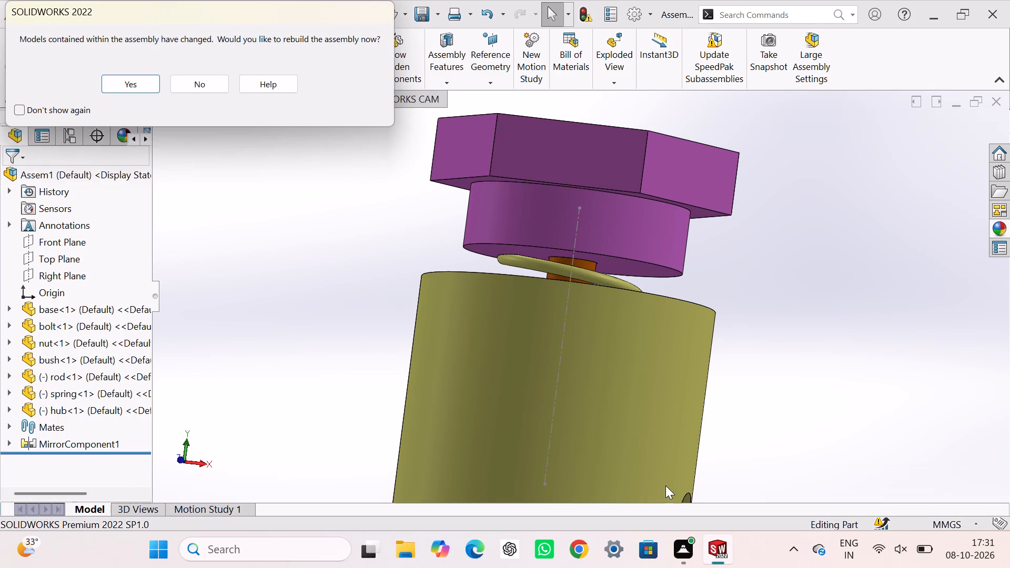
click(137, 87)
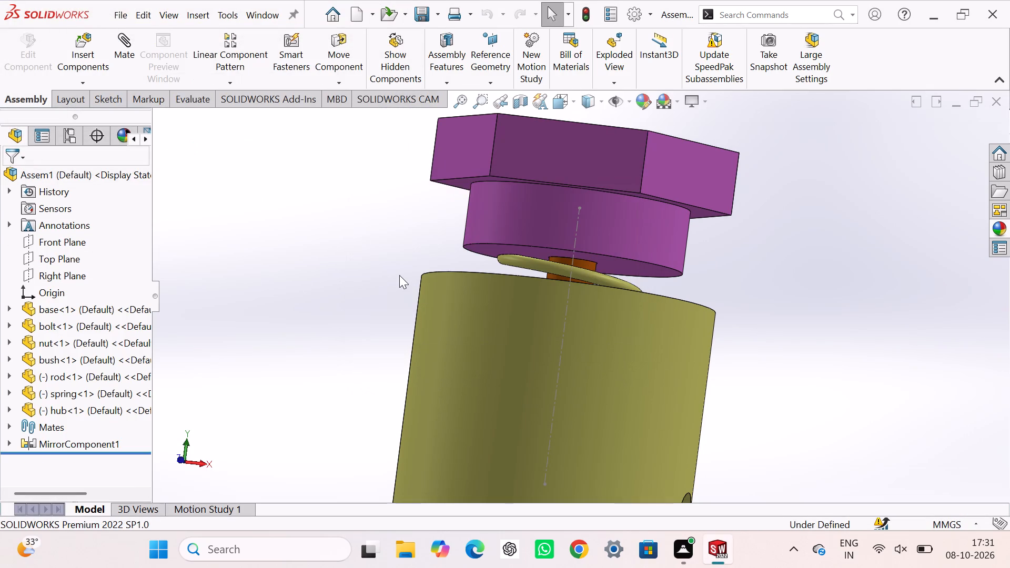
Add a coincident mate between the spring's flat-cut upper end face and the bottom face of the hub.
middle_drag(399, 281, 396, 326)
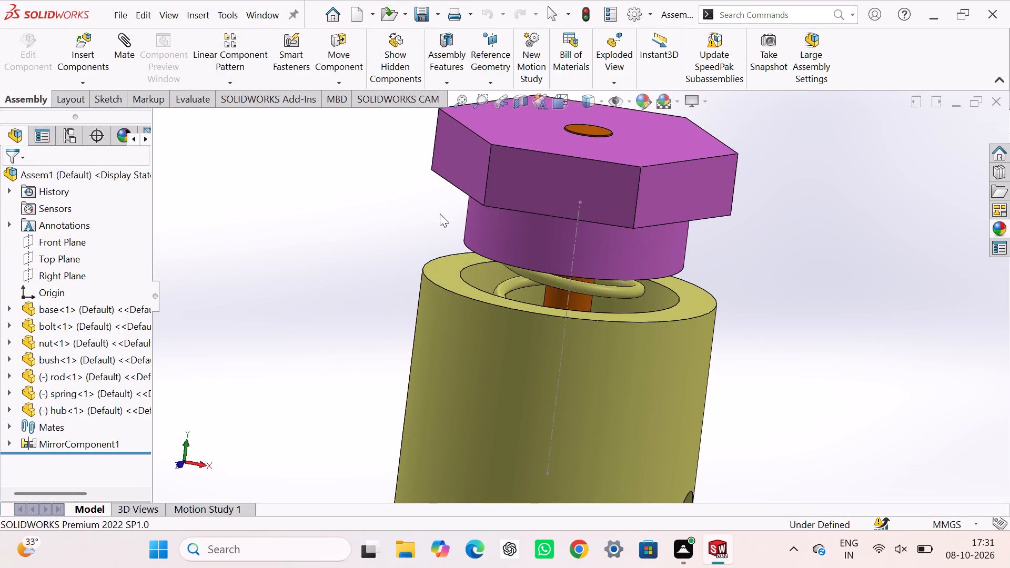
click(127, 57)
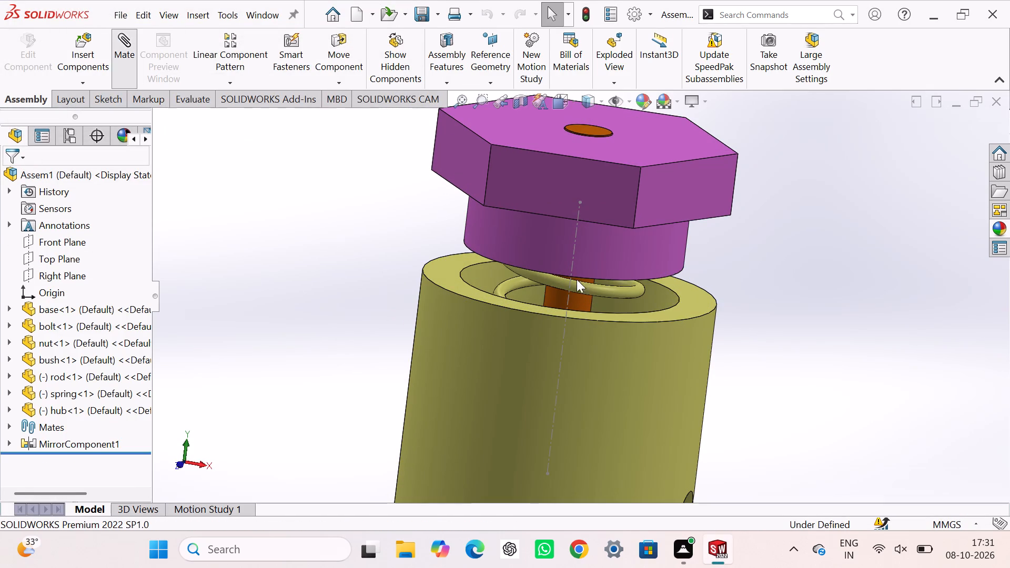
drag(533, 277, 528, 301)
click(504, 267)
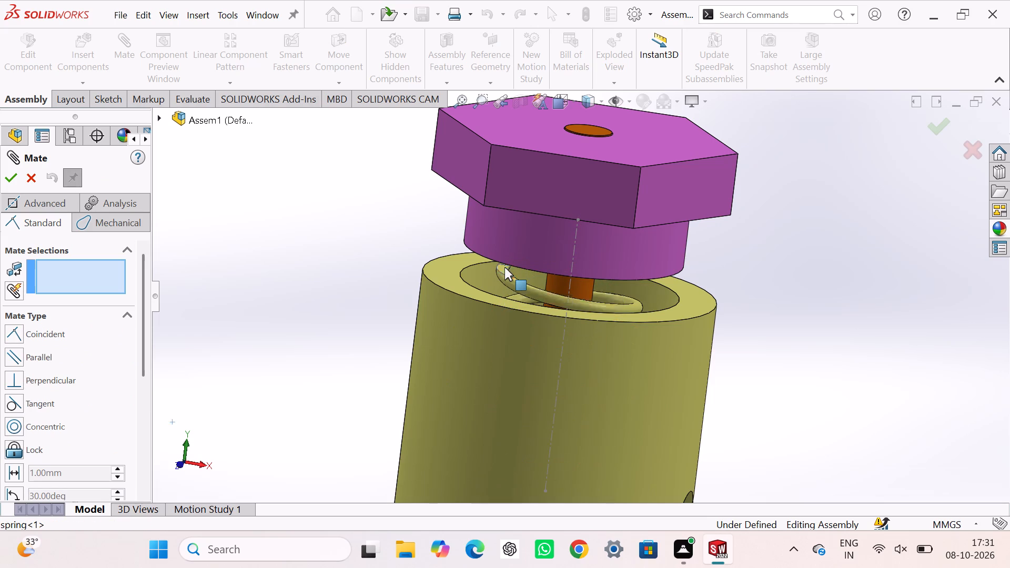
middle_drag(359, 324, 453, 198)
click(363, 290)
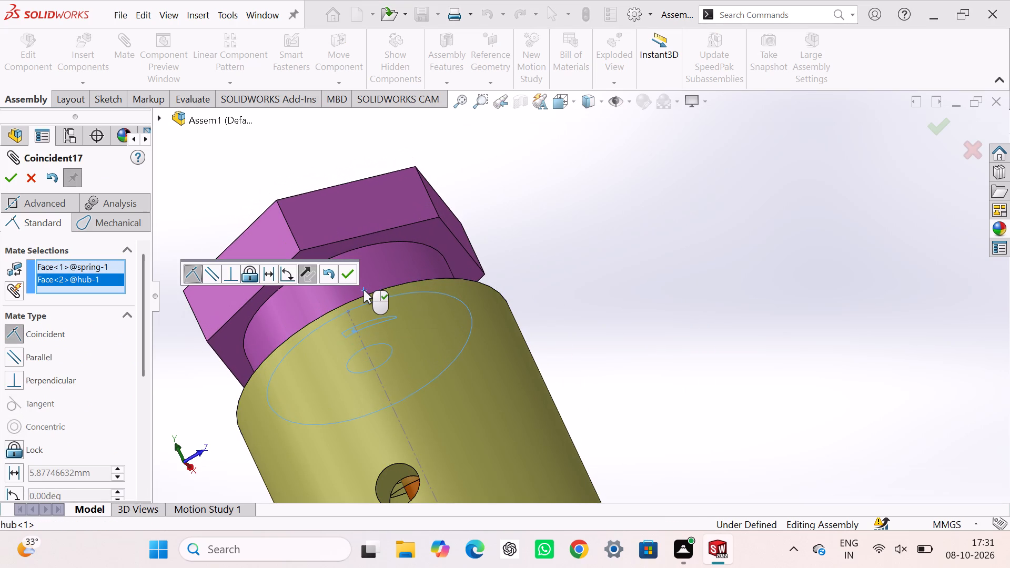
click(347, 272)
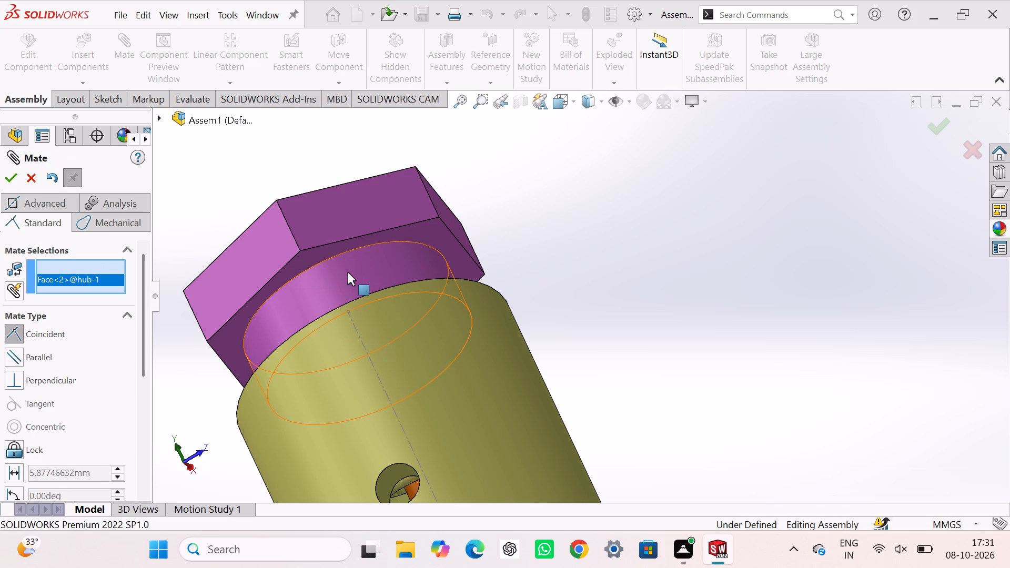
click(774, 357)
Add a coincident mate between the top face of the base's cylinder and the underside of the hub's hexagonal head.
scroll(771, 357, up, 4)
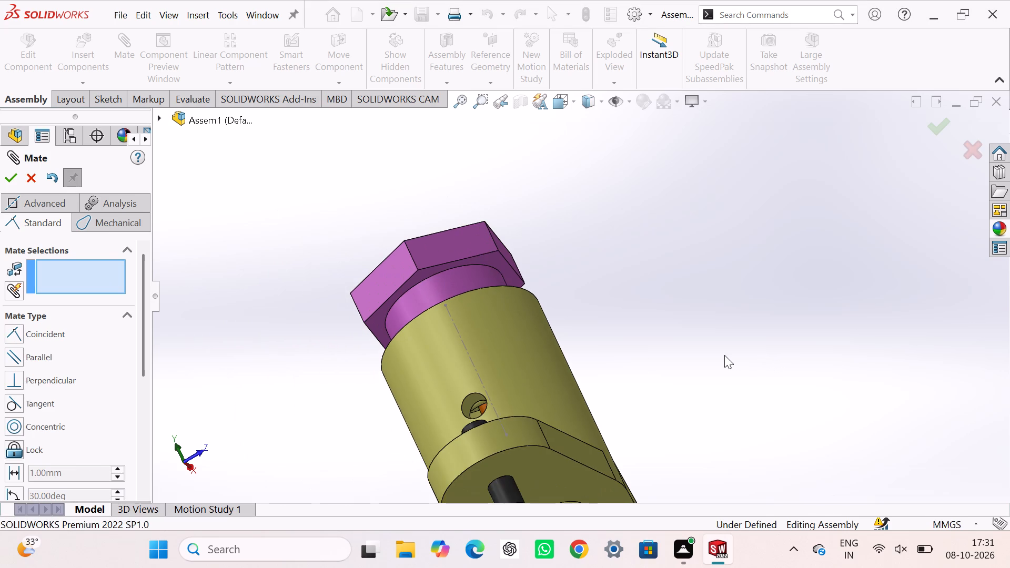
middle_drag(724, 355, 864, 423)
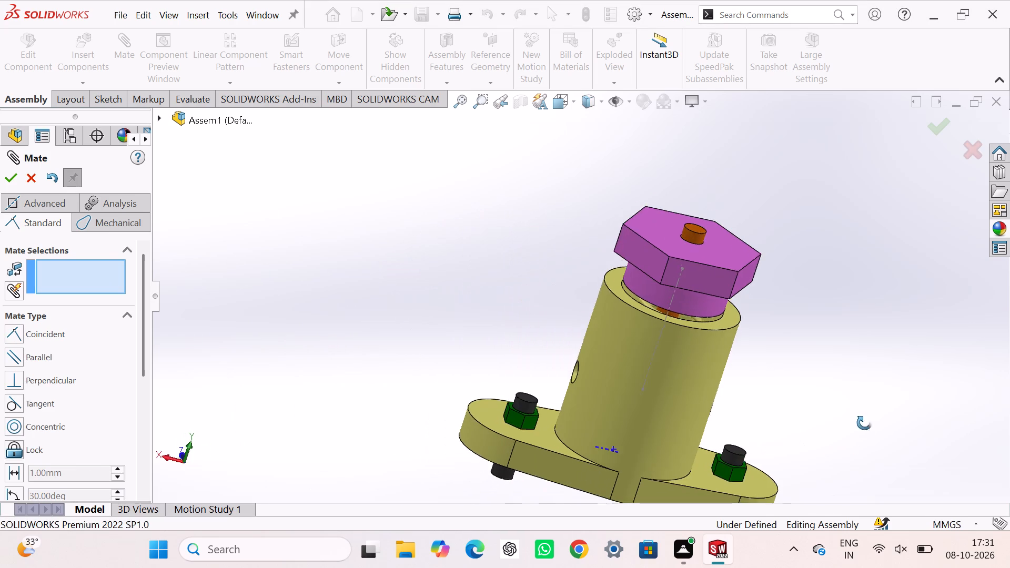
middle_drag(864, 423, 811, 346)
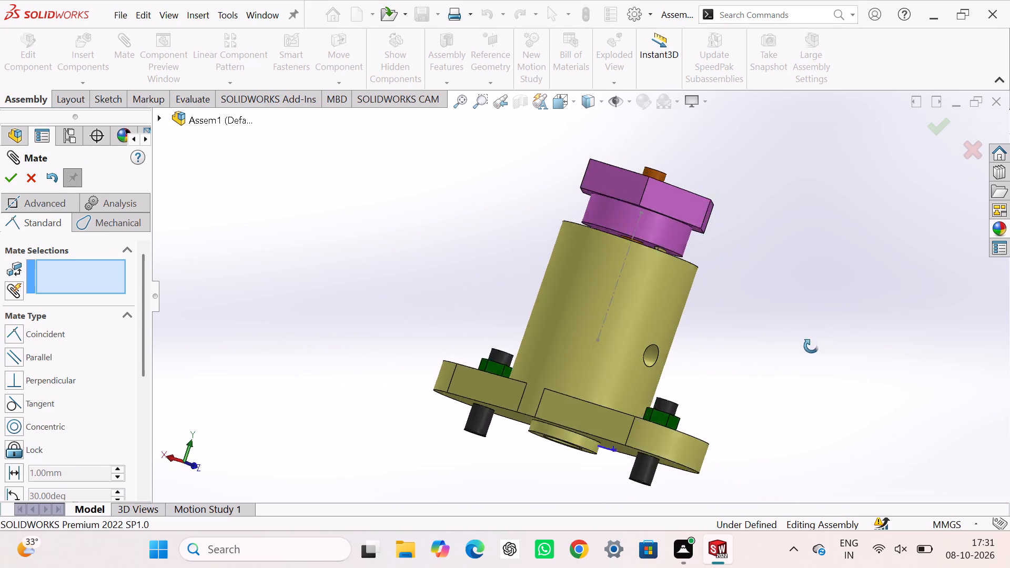
middle_drag(811, 346, 741, 368)
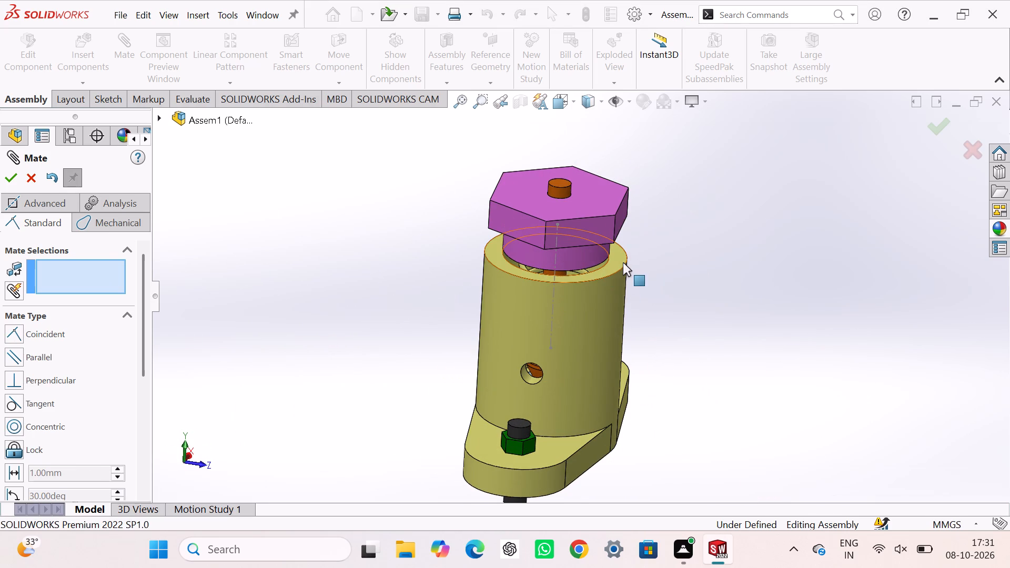
click(619, 262)
middle_drag(721, 318, 719, 290)
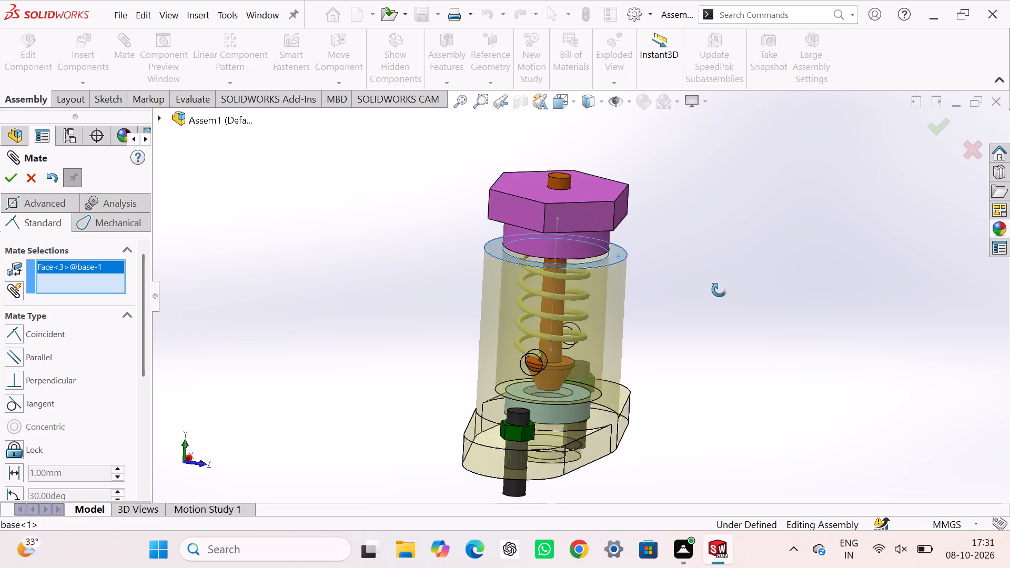
middle_drag(719, 290, 706, 141)
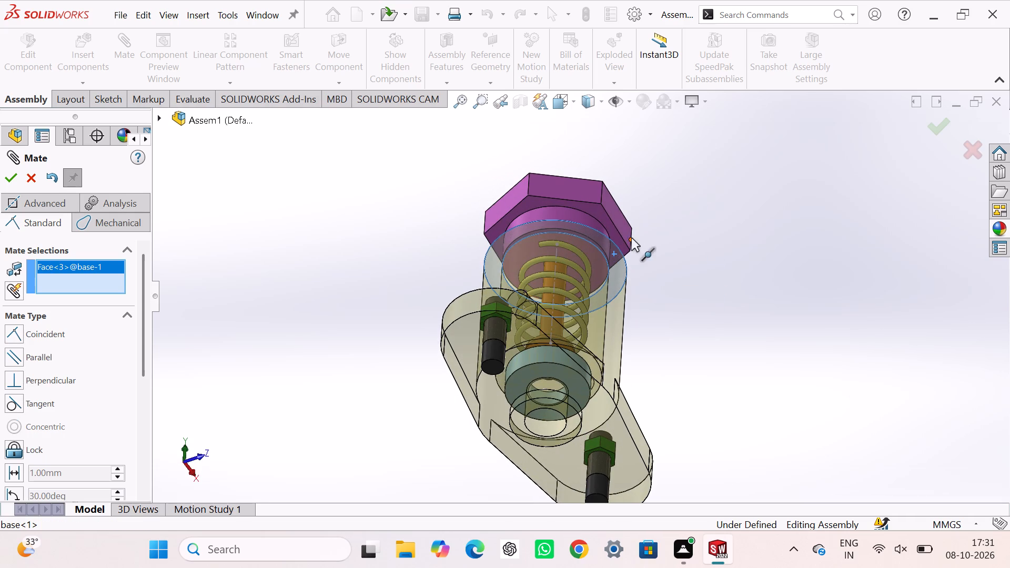
click(584, 207)
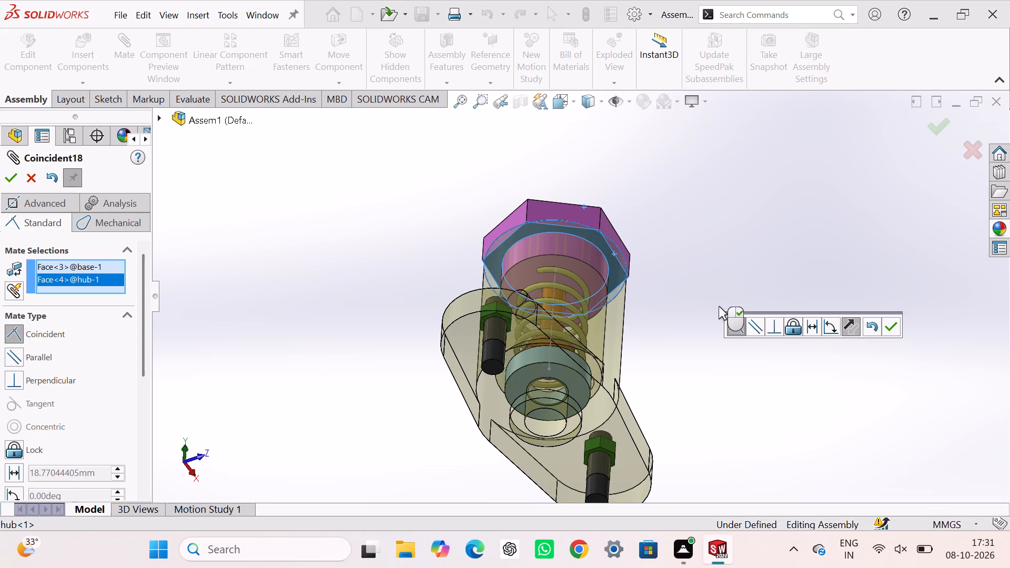
middle_drag(708, 229, 668, 396)
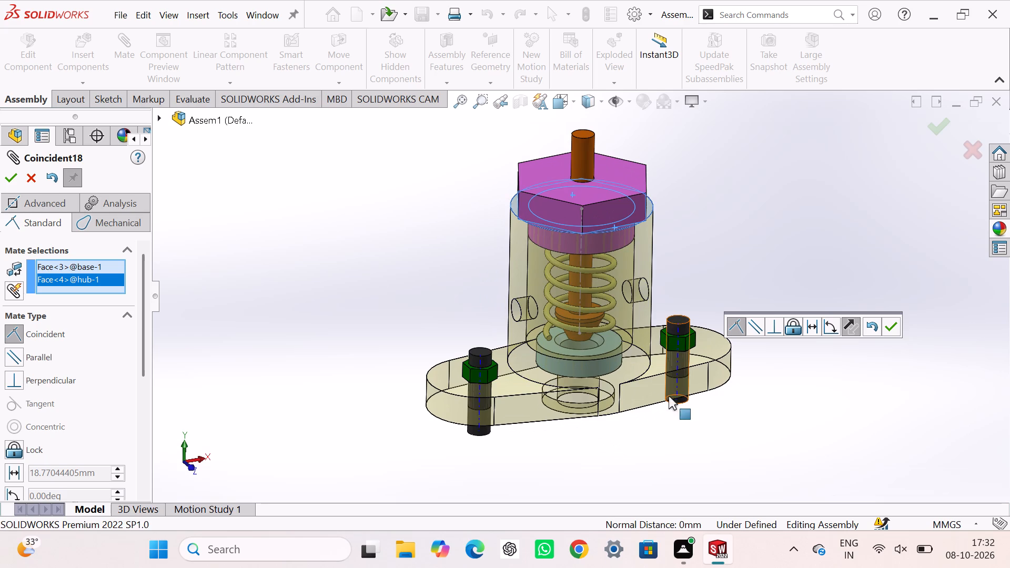
click(891, 323)
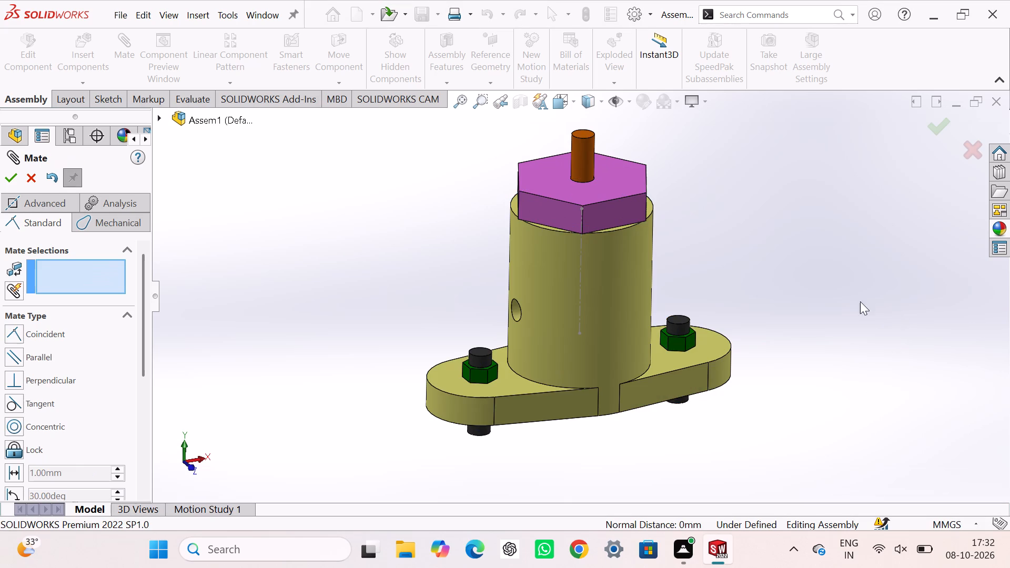
click(831, 276)
click(807, 271)
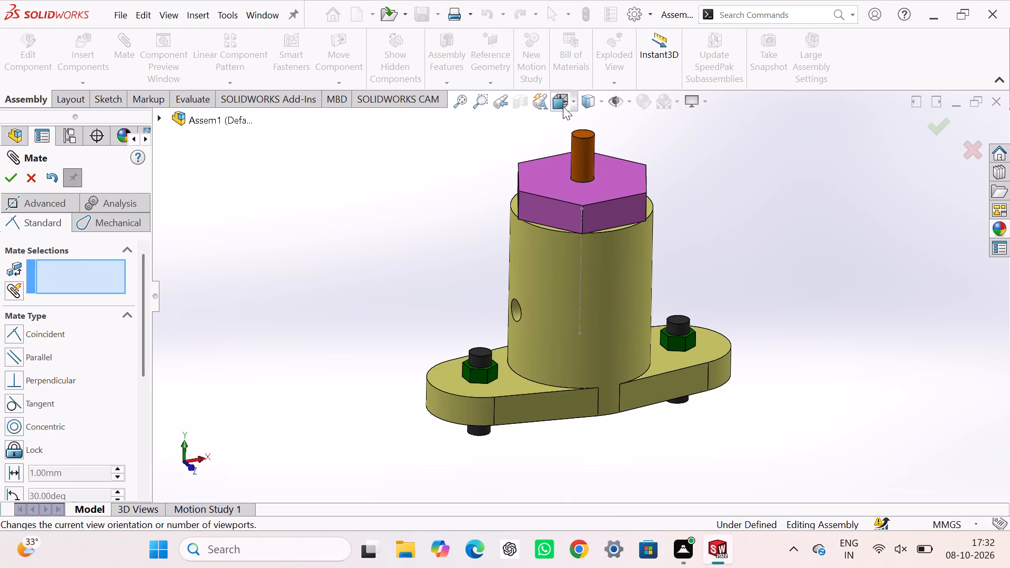
Add a 10 mm distance mate between the rod's top end face and the top face of the hub's hexagonal head.
click(587, 133)
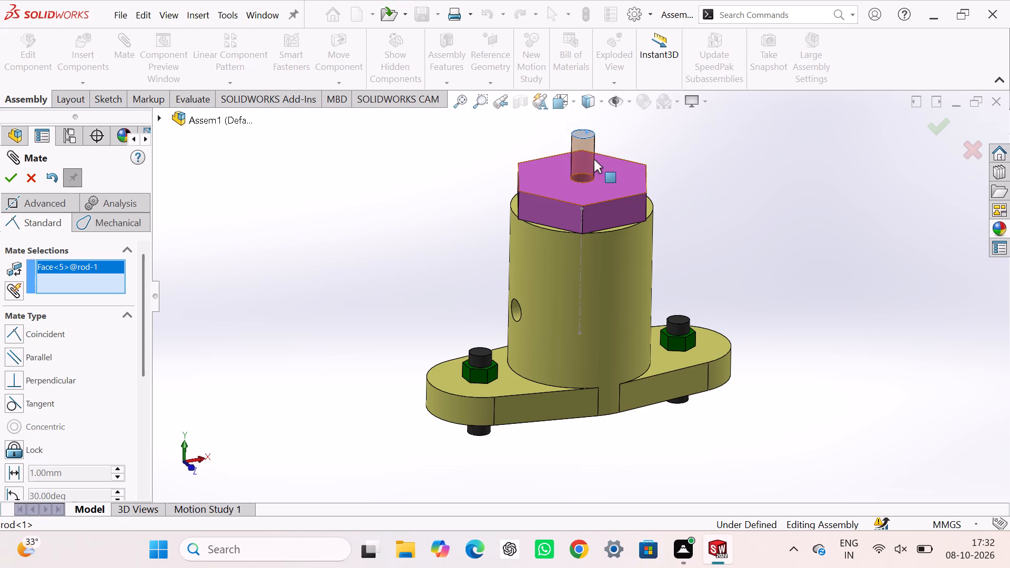
click(621, 176)
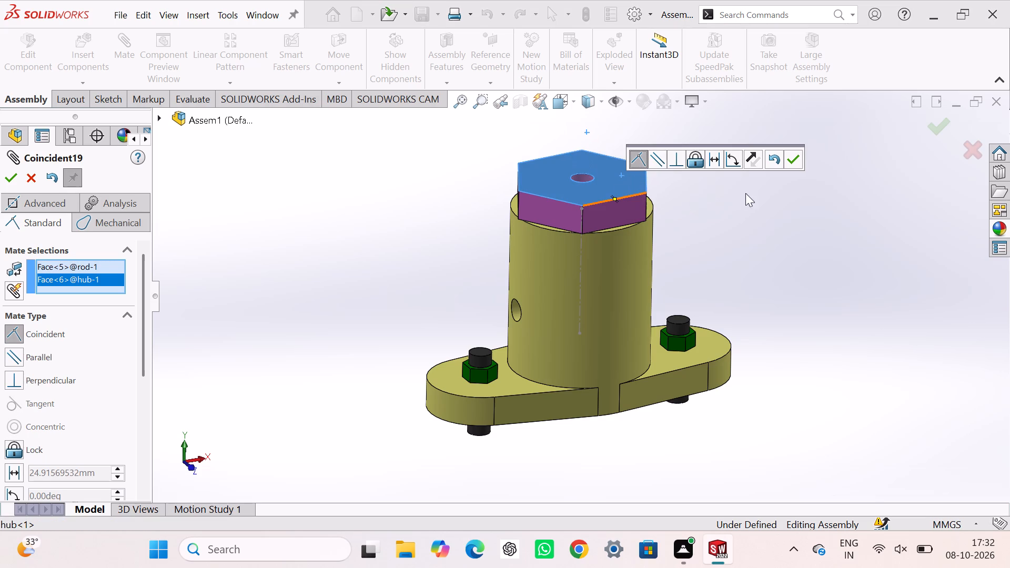
click(716, 157)
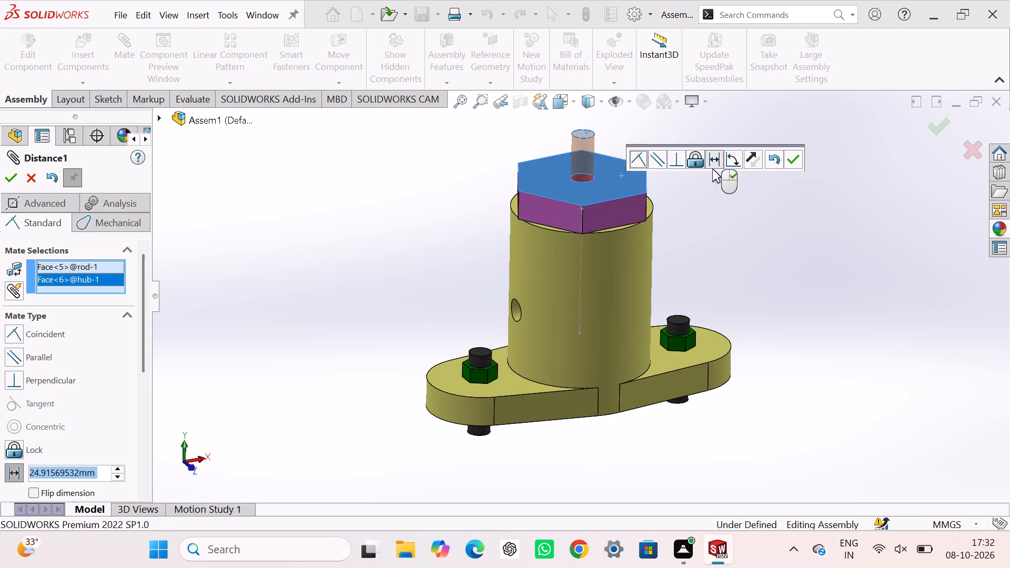
text(10)
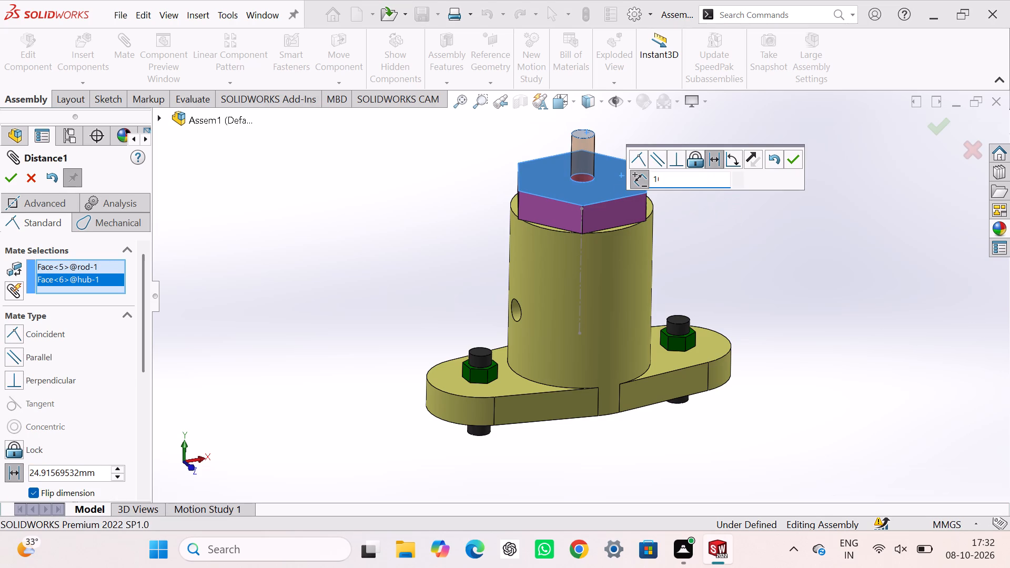
key(Return)
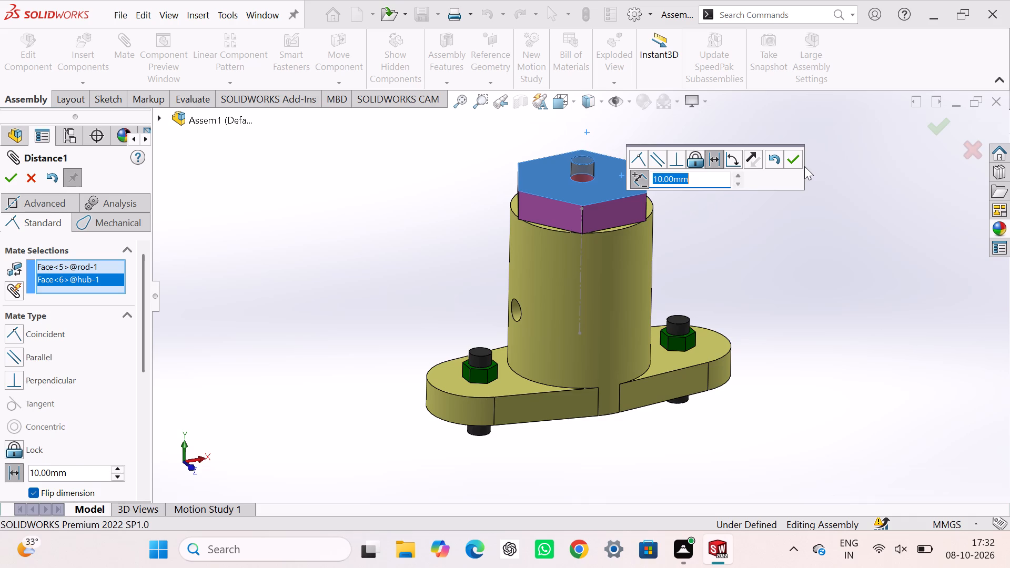
click(785, 156)
click(847, 210)
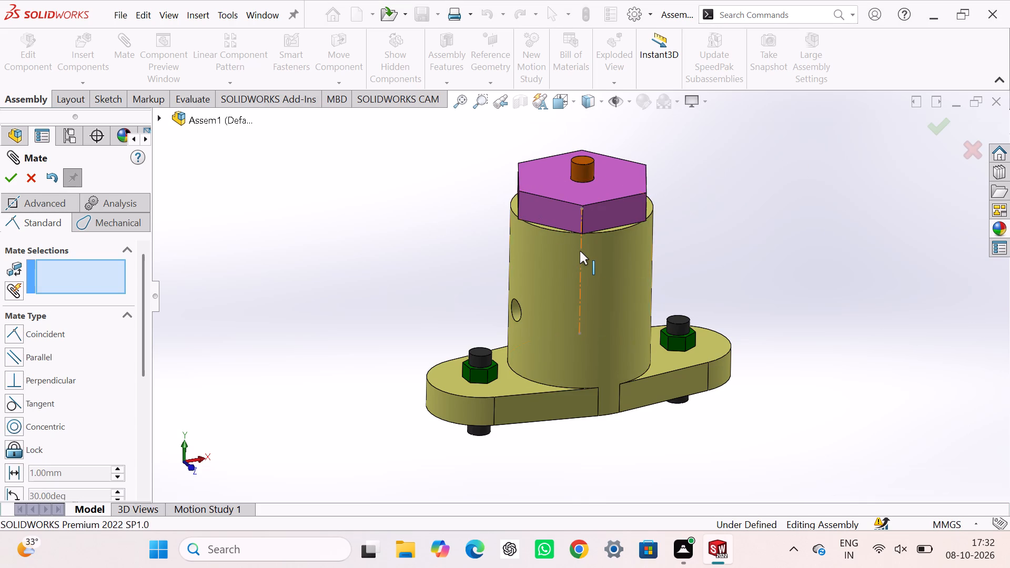
Hide the sketch whose centreline shows along the base's cylinder.
right_click(580, 250)
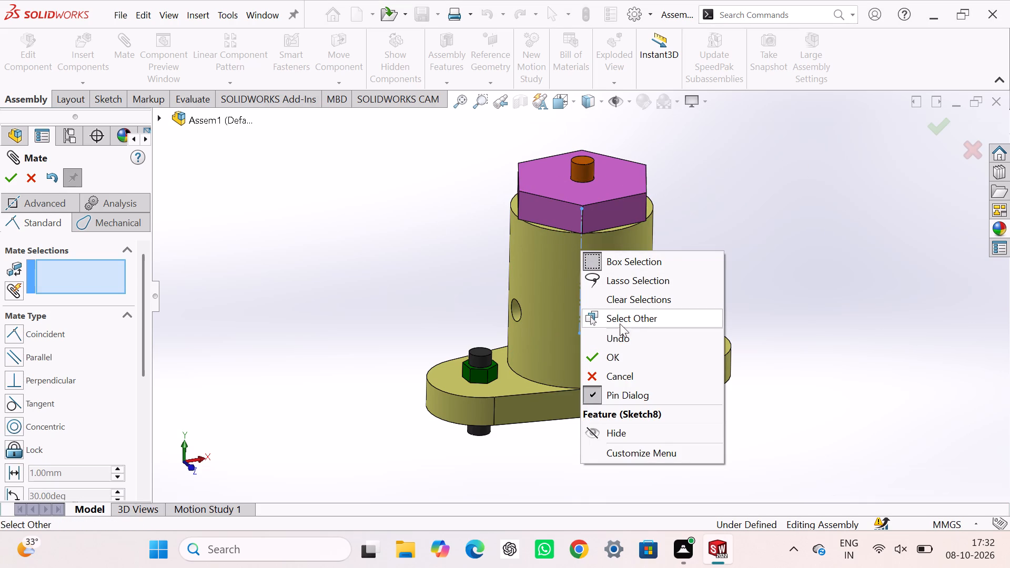
click(610, 431)
click(782, 245)
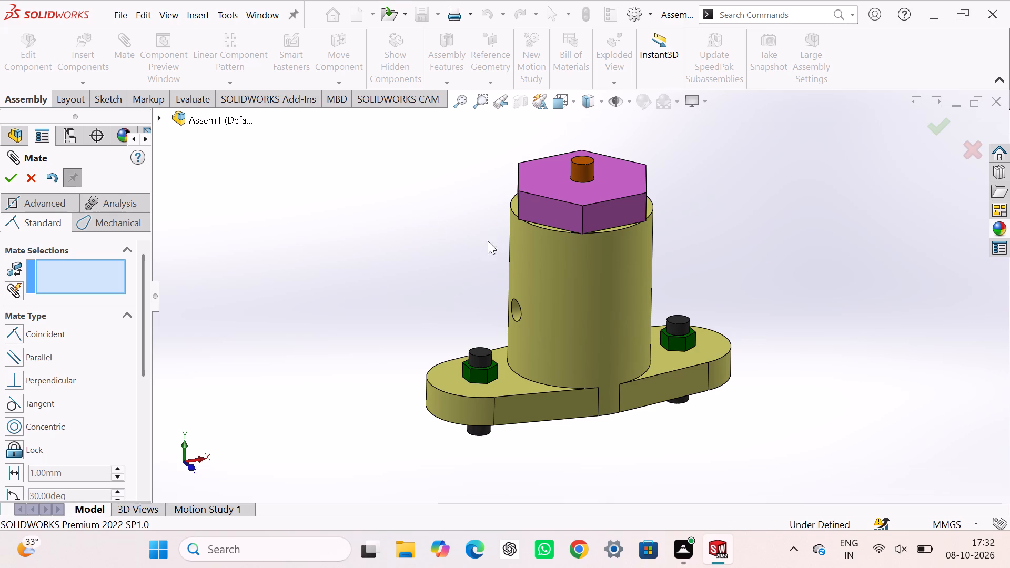
Add a coincident mate between the assembly's Front Plane and the hub's Front Plane, and finish mating.
middle_drag(469, 275, 501, 256)
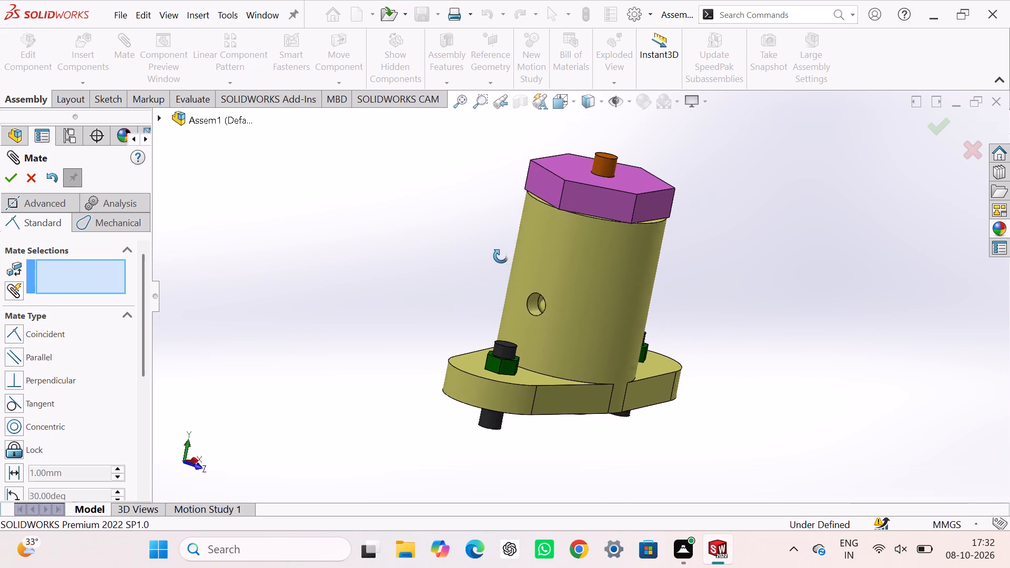
middle_drag(501, 256, 459, 250)
click(156, 118)
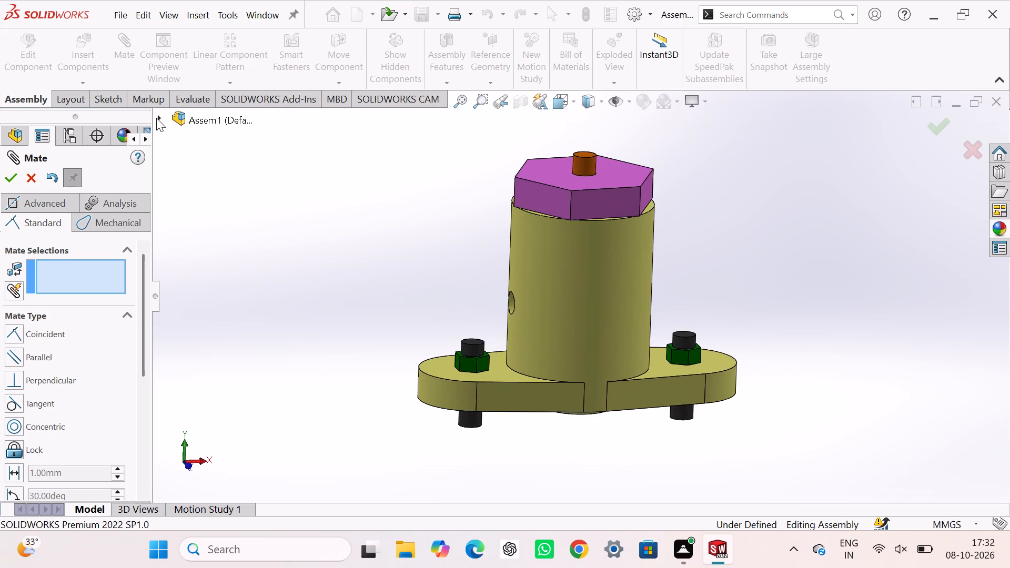
click(177, 351)
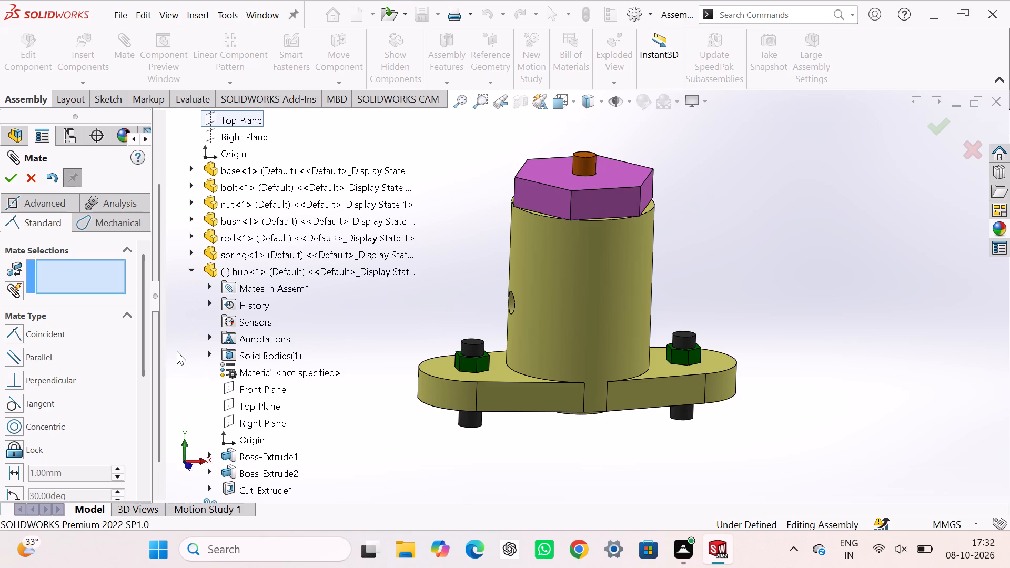
scroll(213, 153, up, 2)
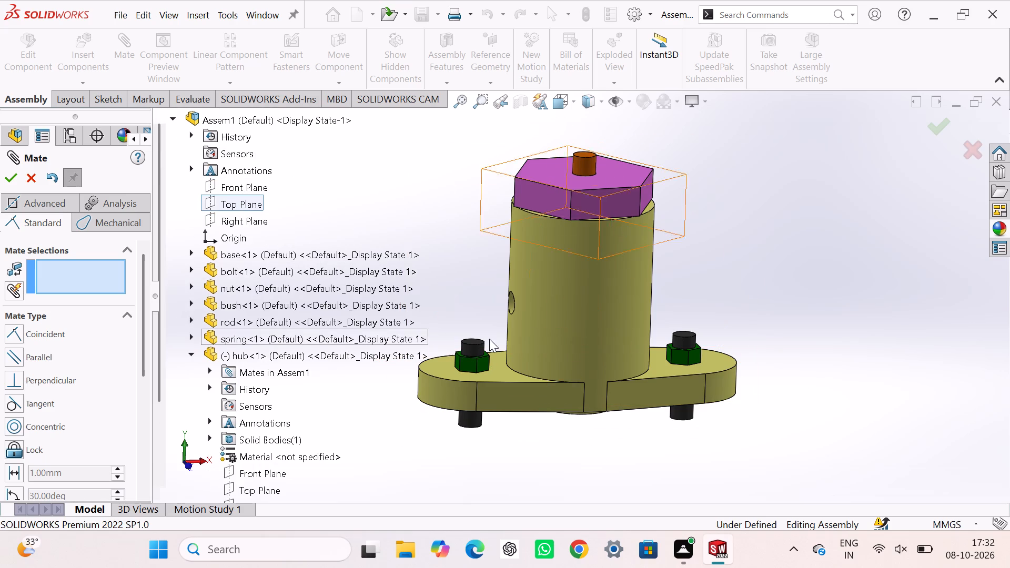
key(ctrl+7)
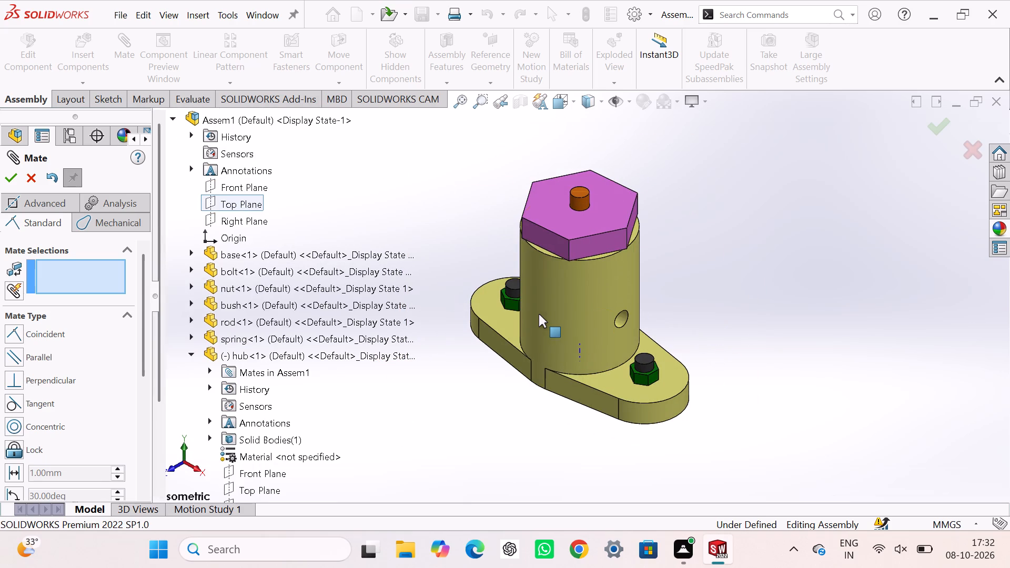
click(236, 190)
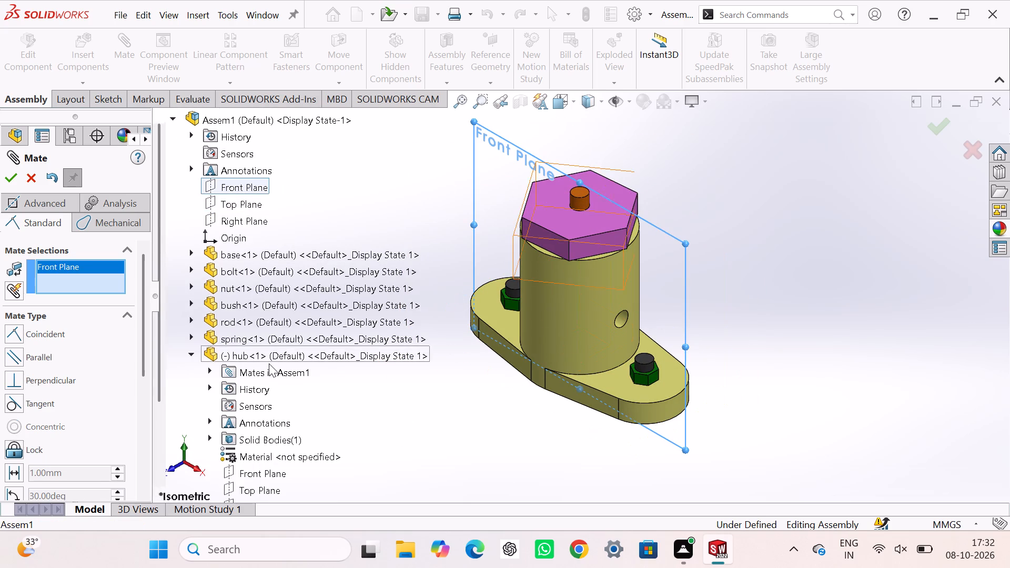
scroll(268, 440, down, 2)
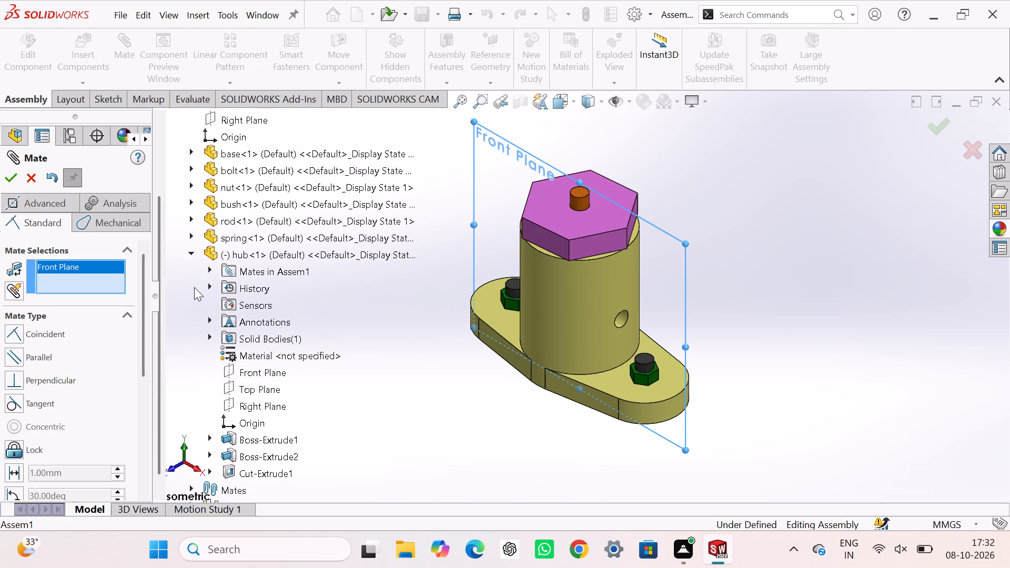
click(264, 369)
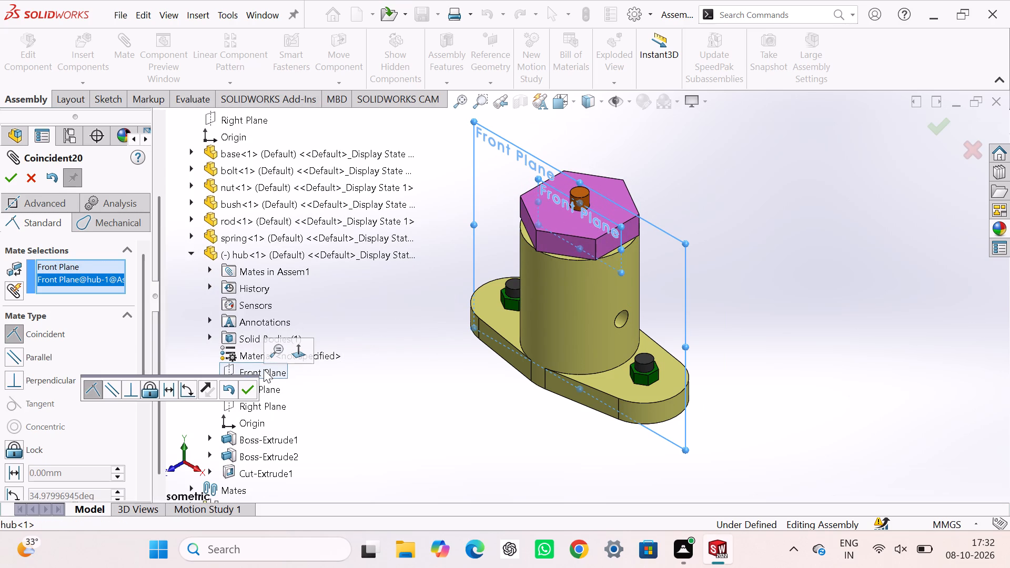
click(248, 392)
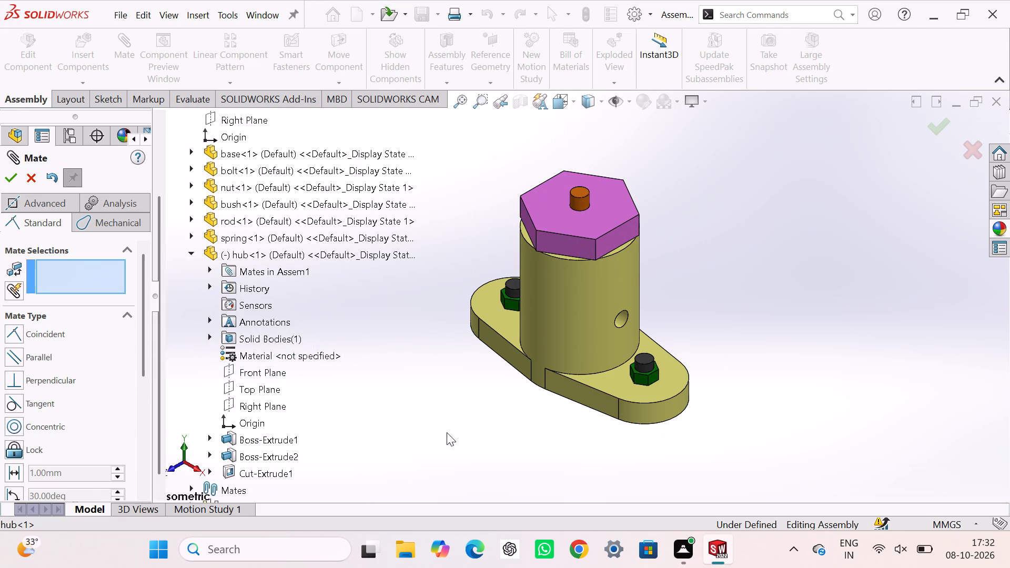
click(477, 434)
click(12, 178)
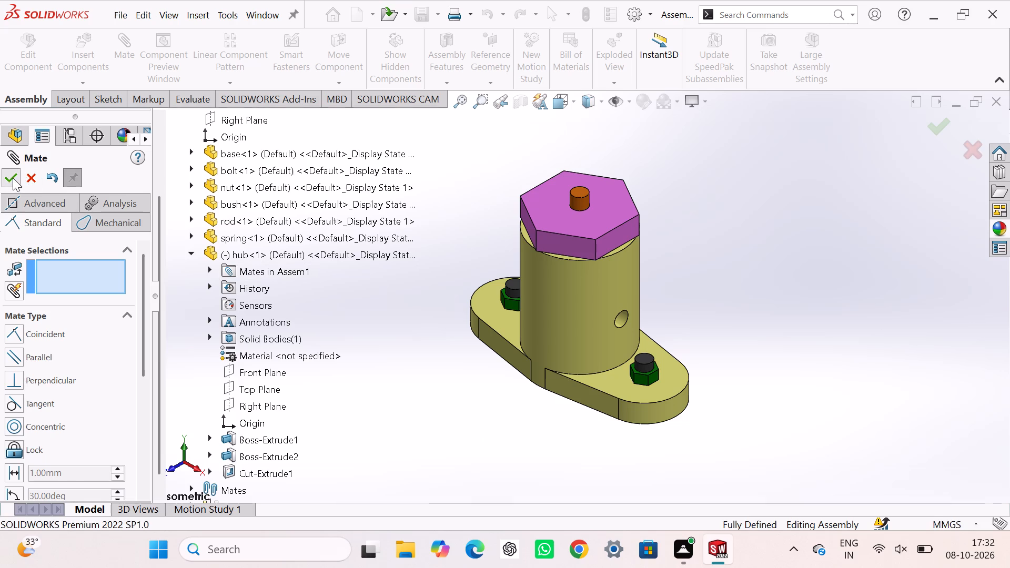
click(349, 227)
Save all modified documents, including the spring part, naming the assembly "safety valve" in the Solidworks folder.
middle_drag(410, 298, 431, 282)
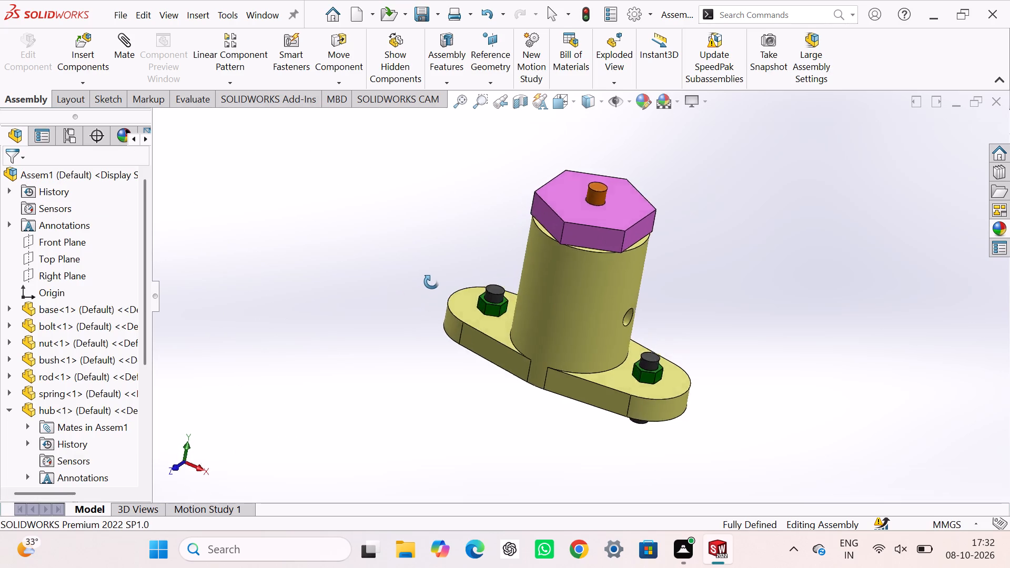
middle_drag(431, 282, 454, 276)
click(621, 163)
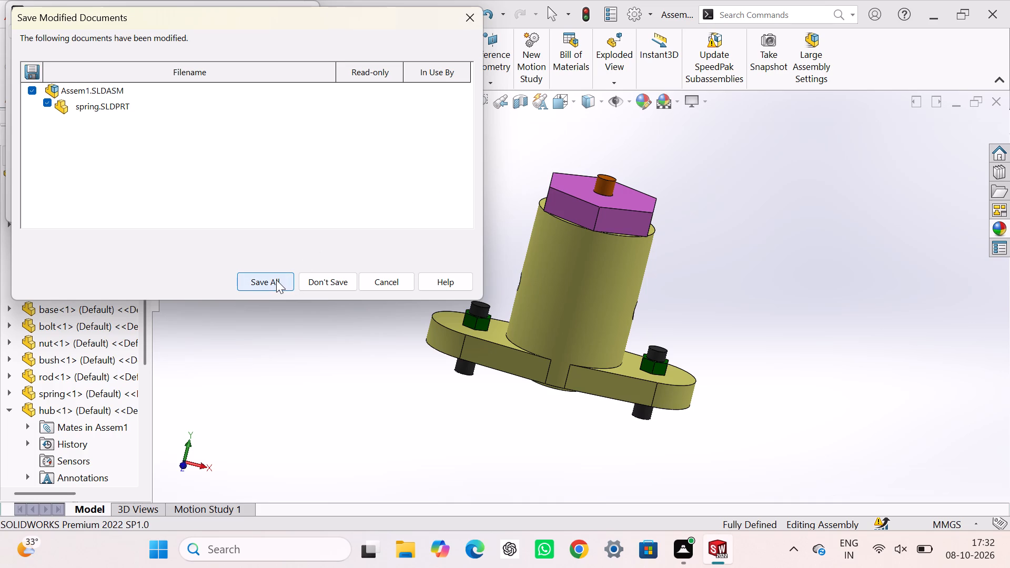
click(276, 280)
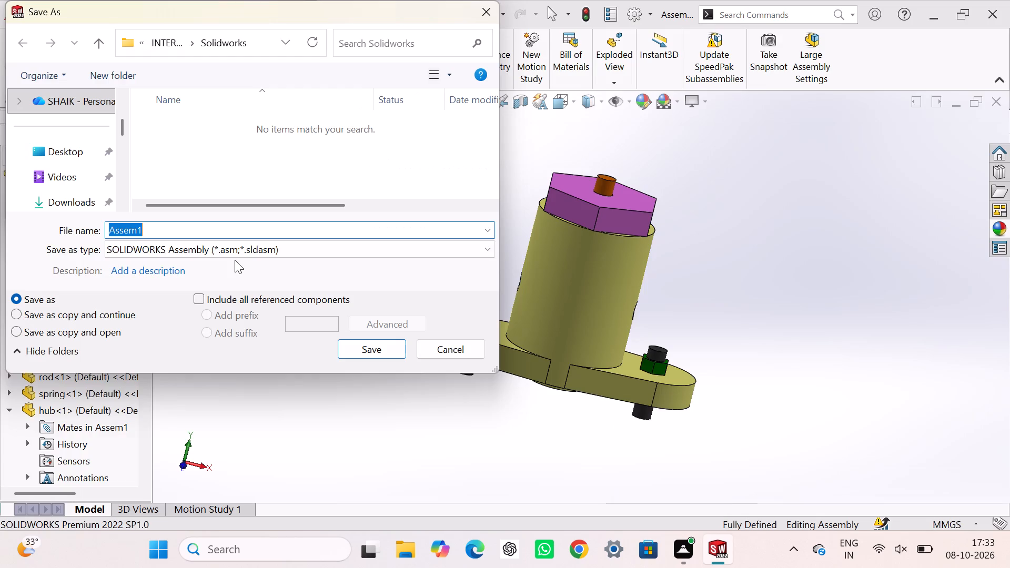
text(sa)
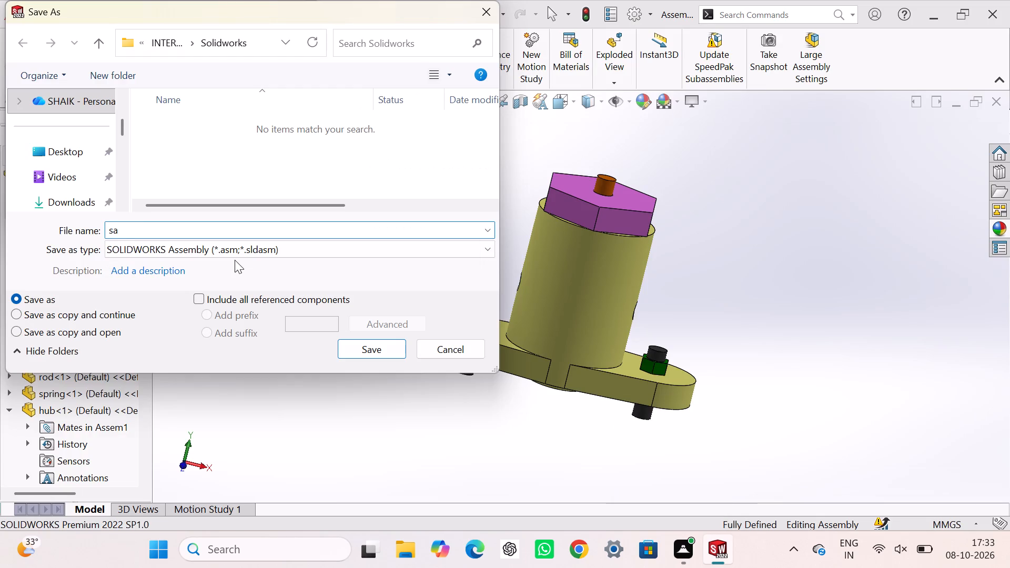
text(fety)
key(space)
key(b)
key(BackSpace)
text(valve)
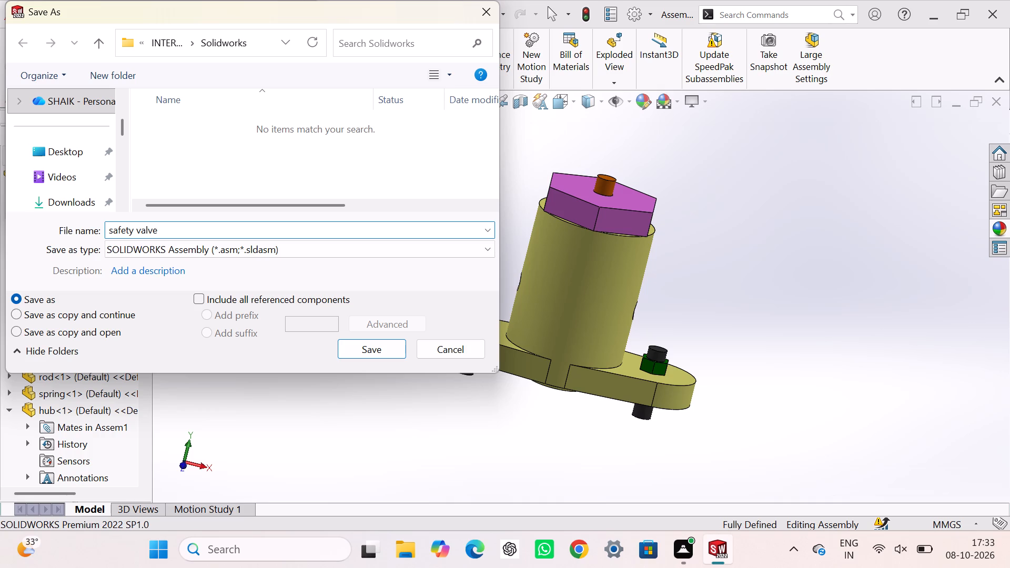
click(358, 353)
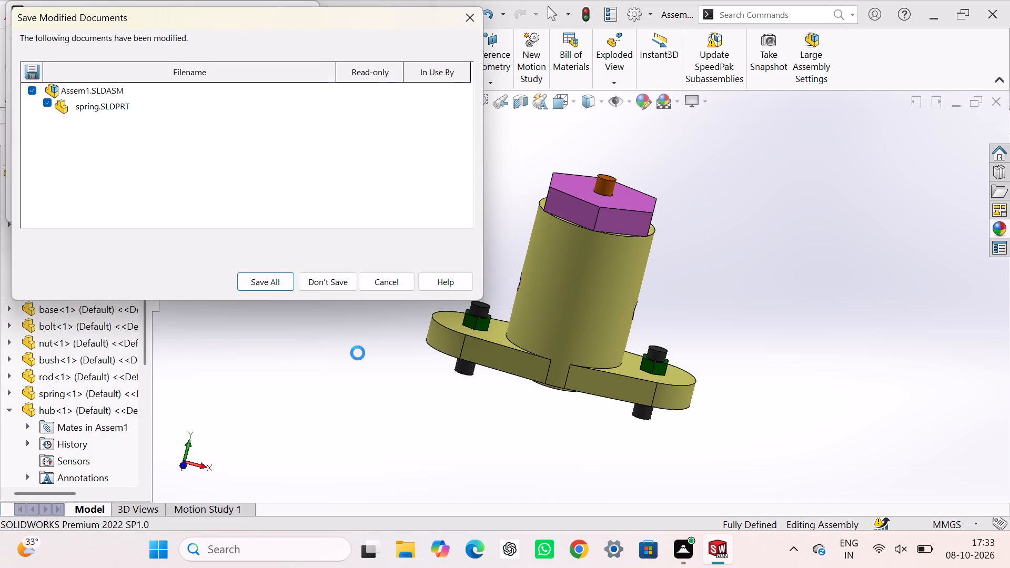
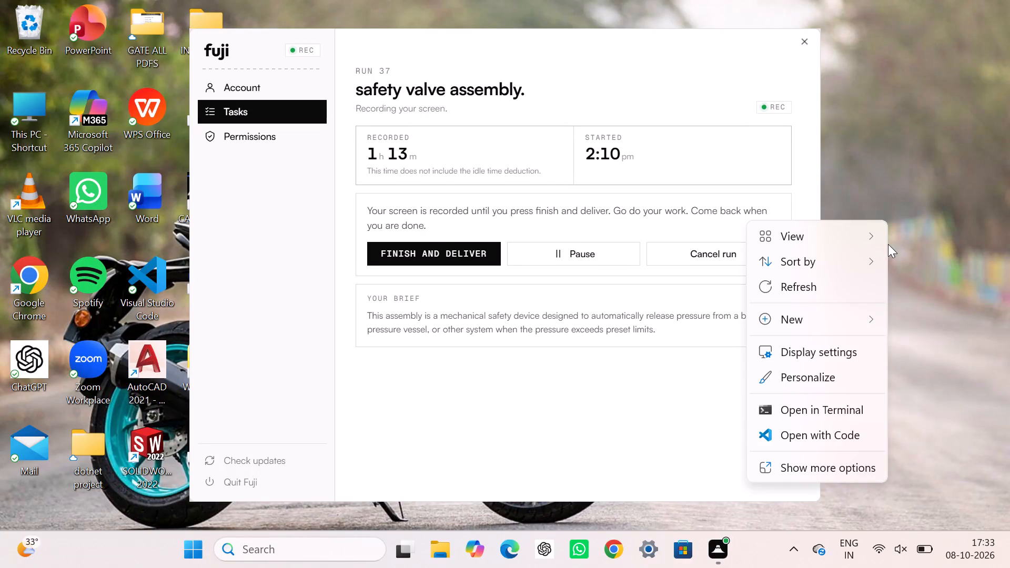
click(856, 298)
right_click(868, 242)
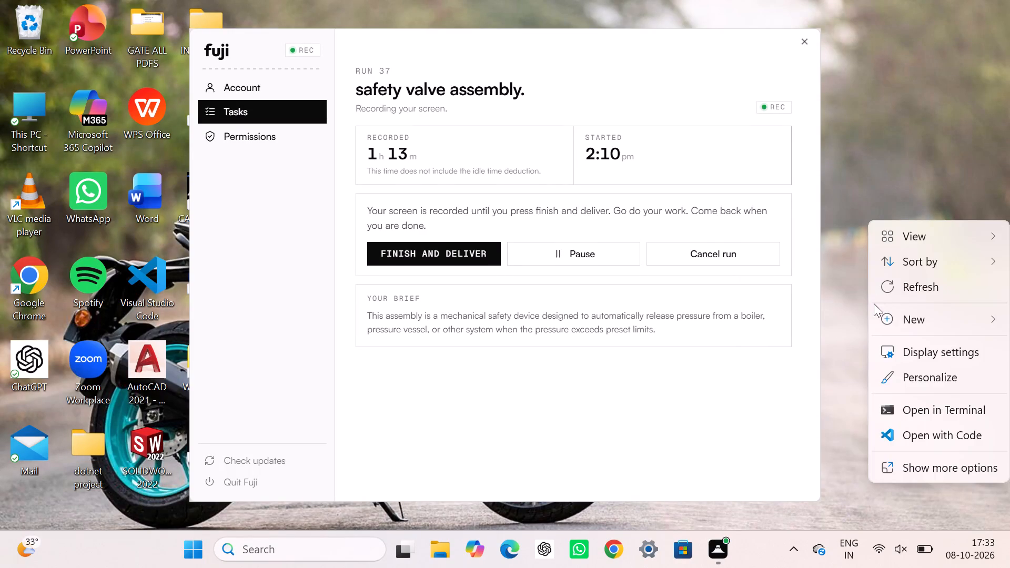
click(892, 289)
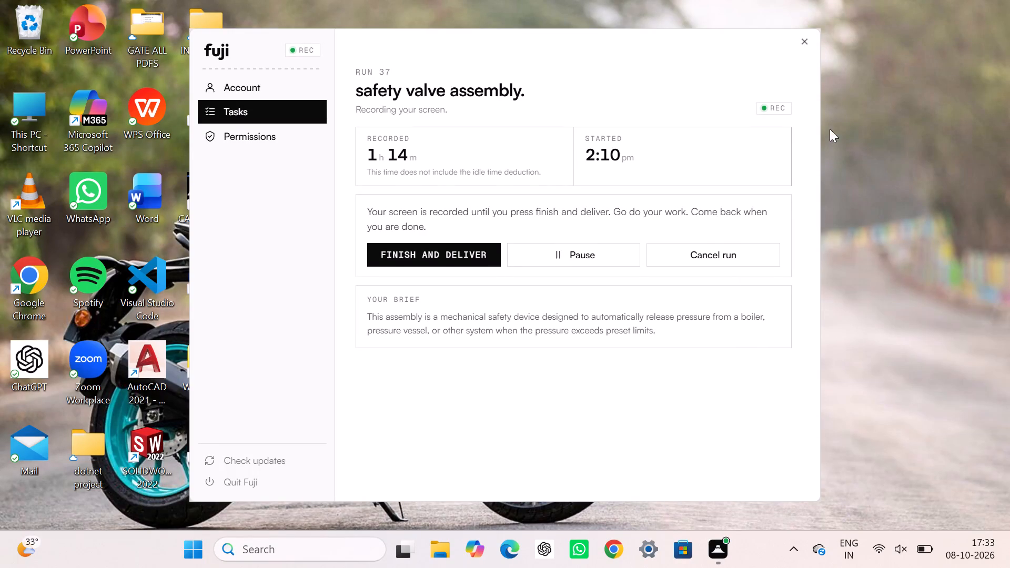
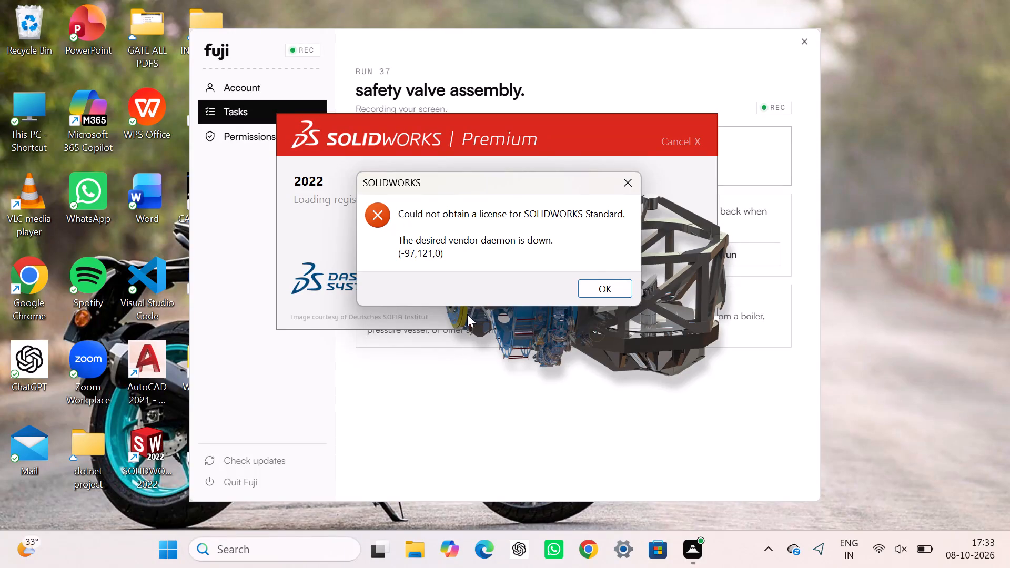
Dismiss the license error dialog blocking the SOLIDWORKS startup.
click(606, 287)
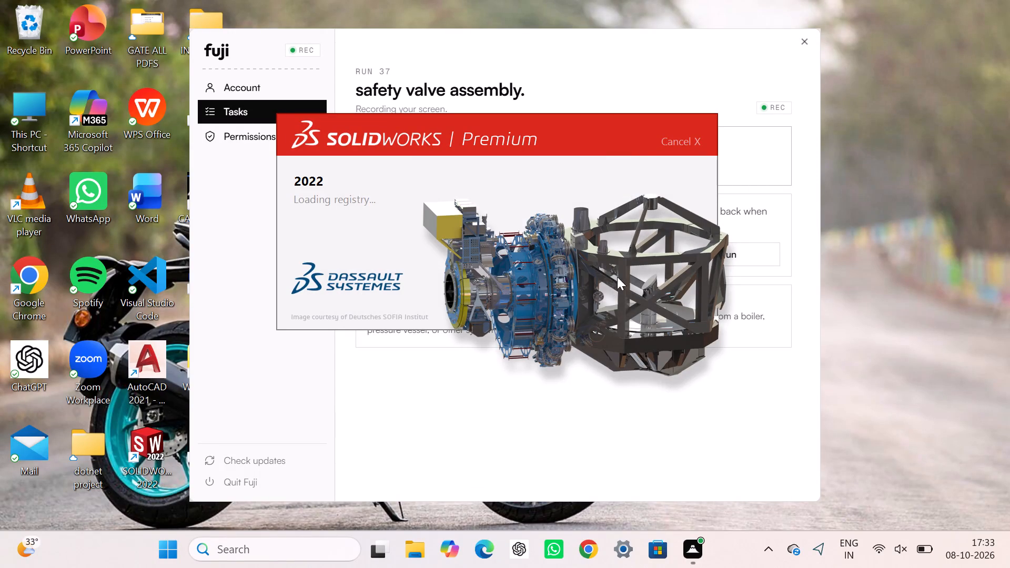
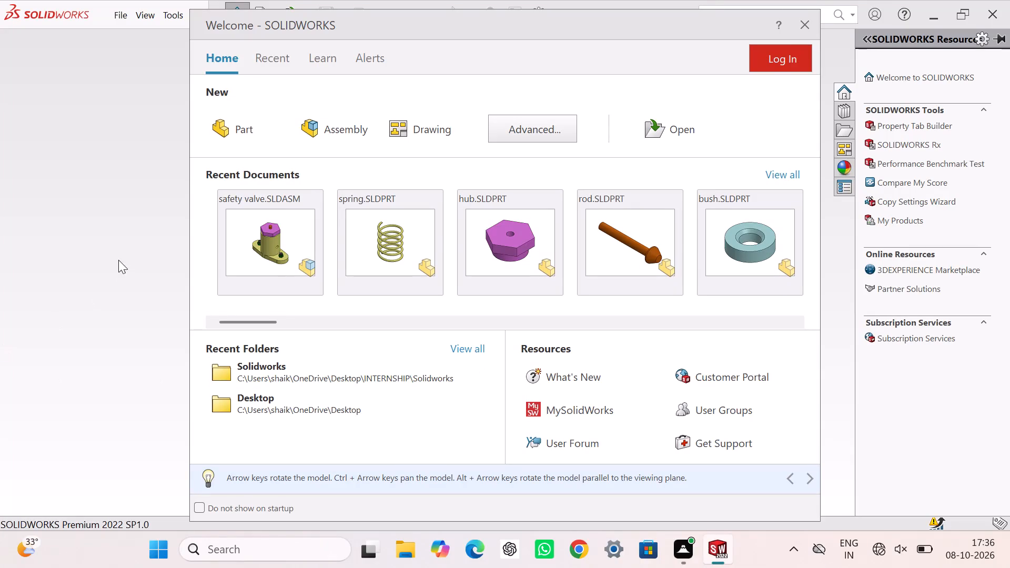
Open the recent safety valve assembly and set it to the isometric view.
click(284, 236)
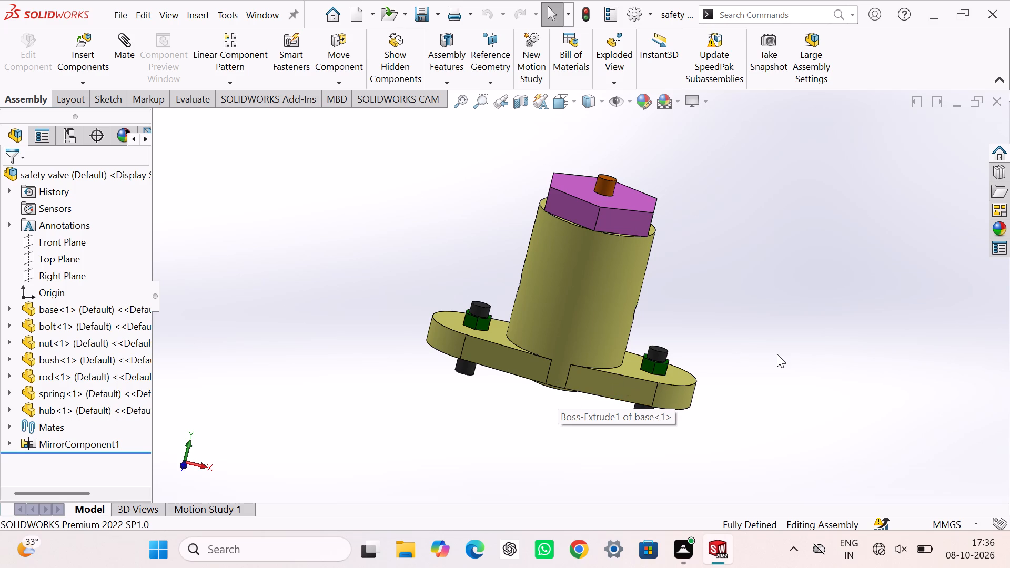
key(ctrl+7)
click(766, 272)
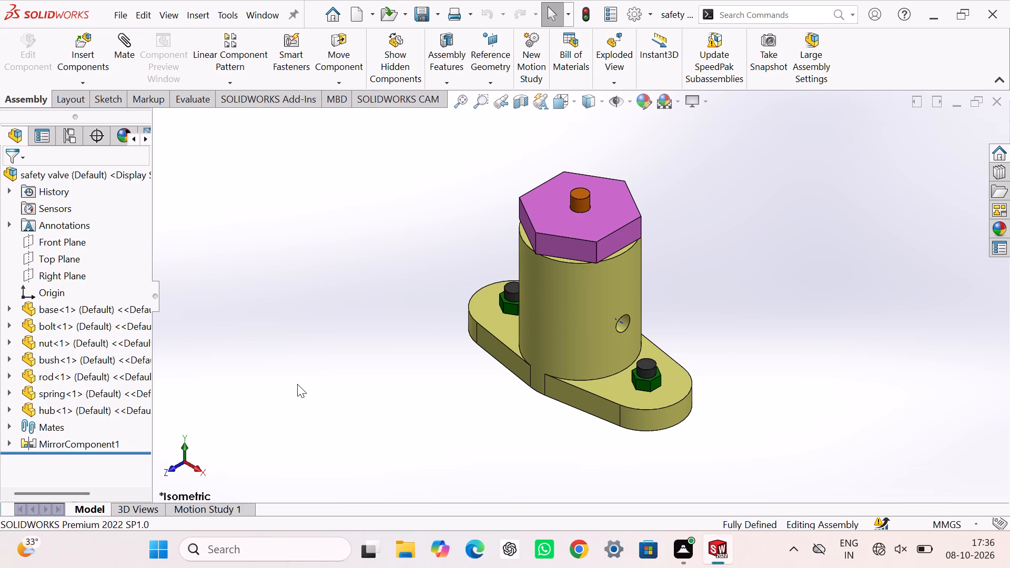
middle_drag(458, 437, 561, 193)
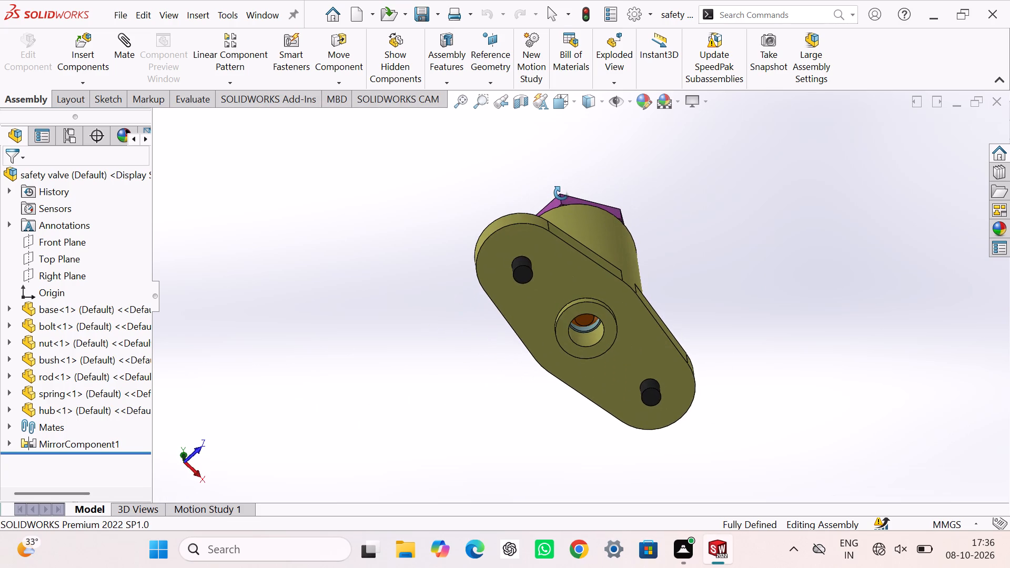
middle_drag(561, 193, 432, 377)
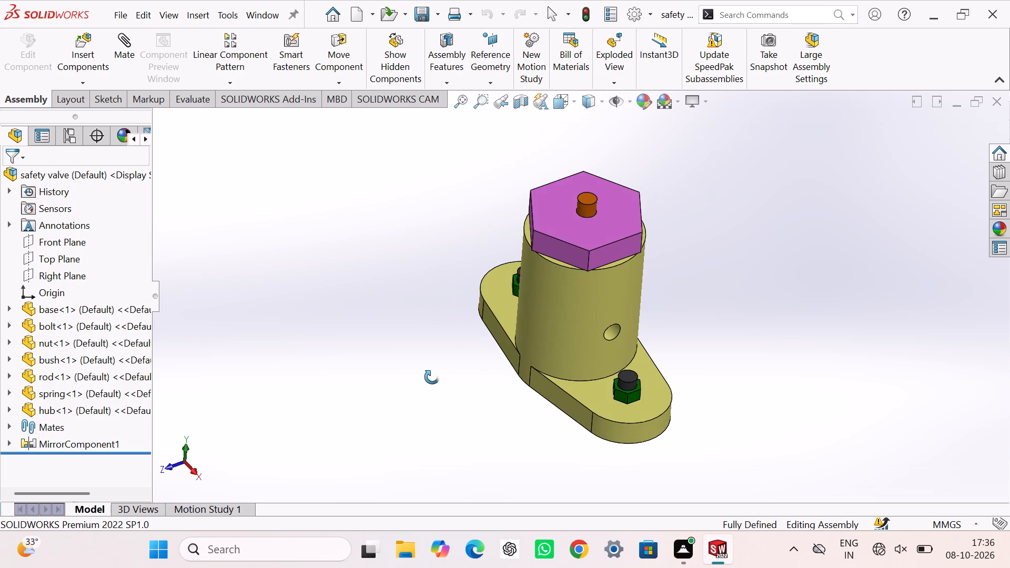
middle_drag(432, 377, 437, 377)
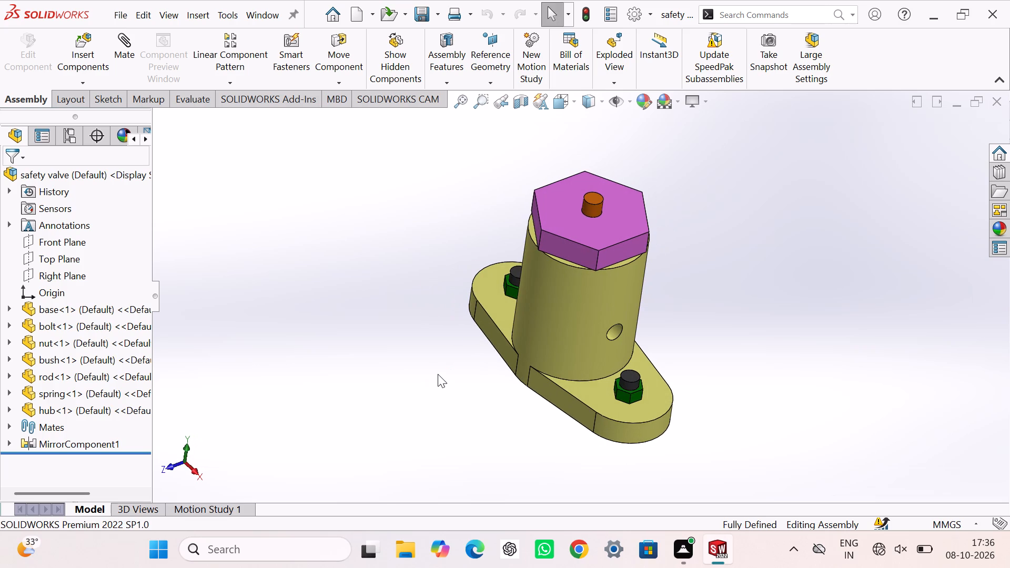
key(ctrl+7)
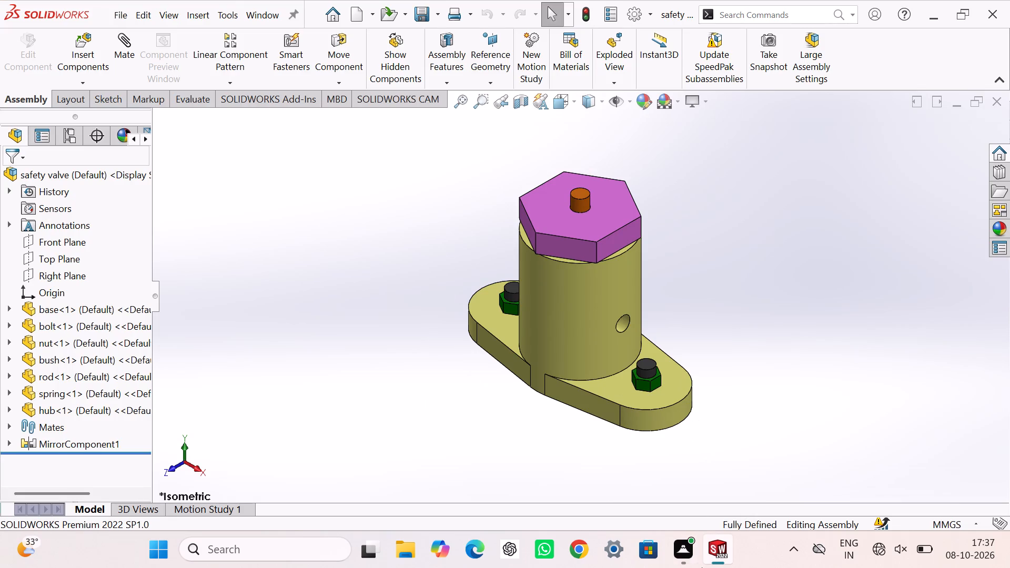
Create a new drawing document with the standard A0 (ISO) sheet size and its sheet format displayed.
key(ctrl+n)
key(ctrl+m)
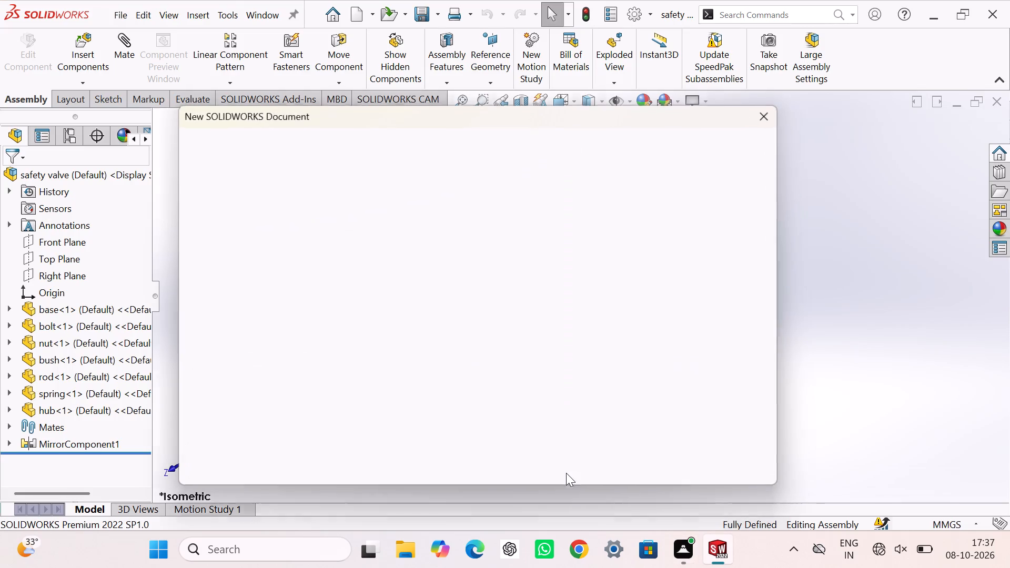
click(685, 242)
click(600, 460)
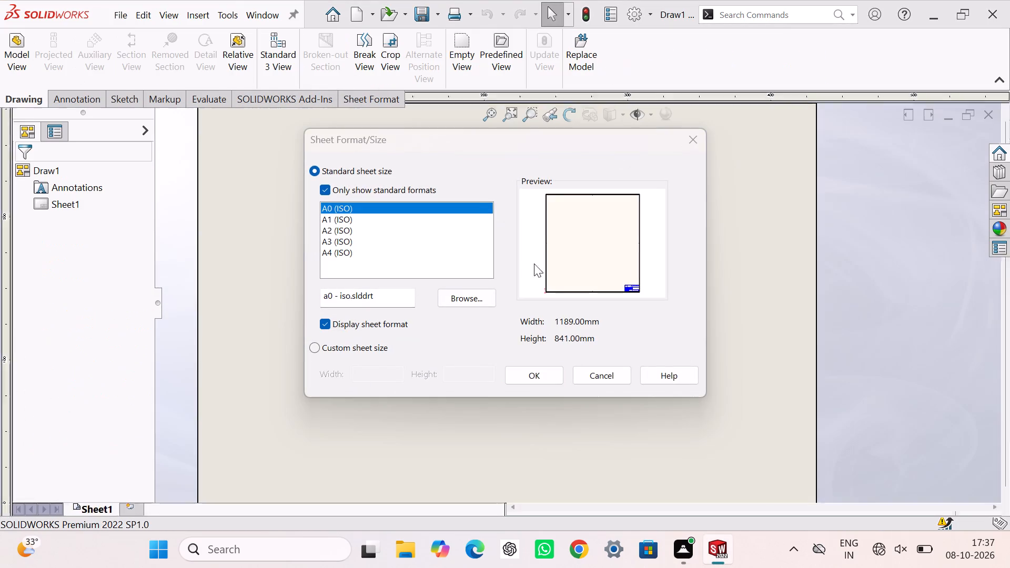
click(531, 380)
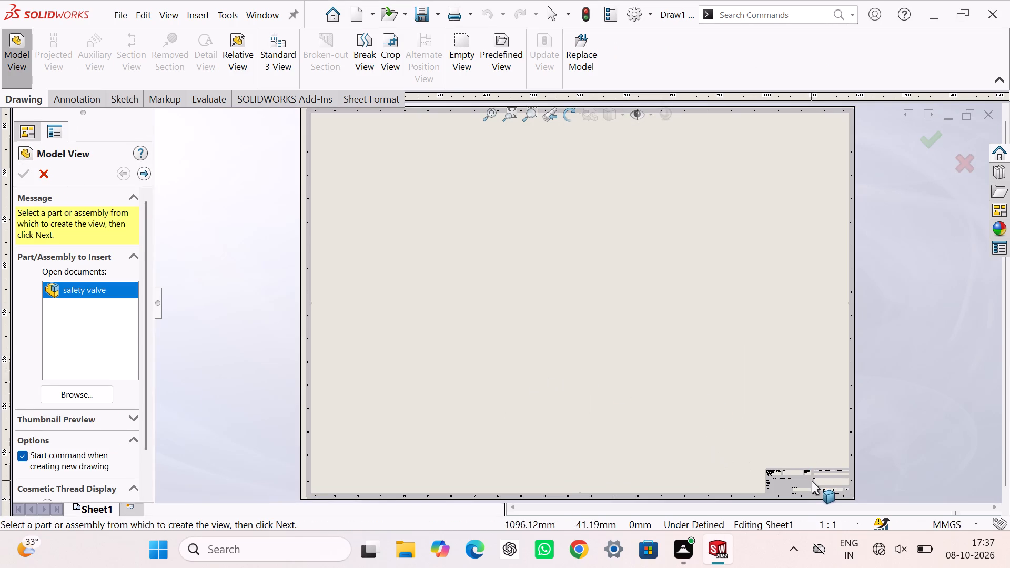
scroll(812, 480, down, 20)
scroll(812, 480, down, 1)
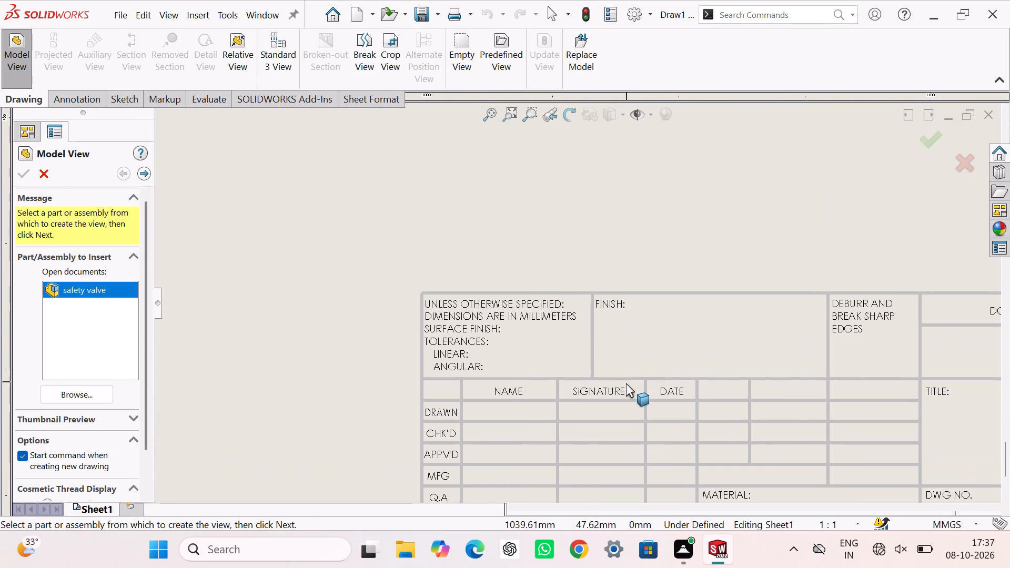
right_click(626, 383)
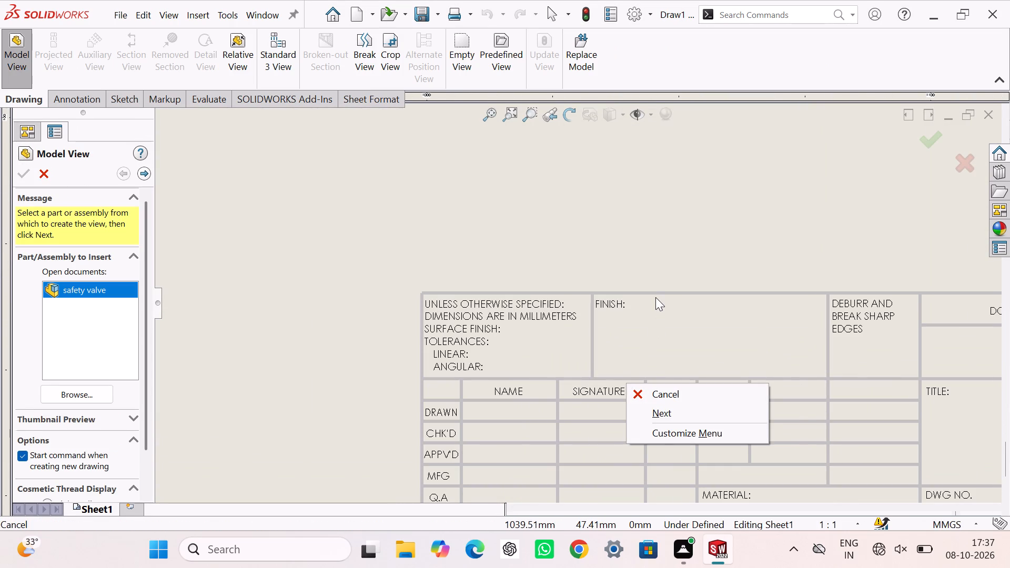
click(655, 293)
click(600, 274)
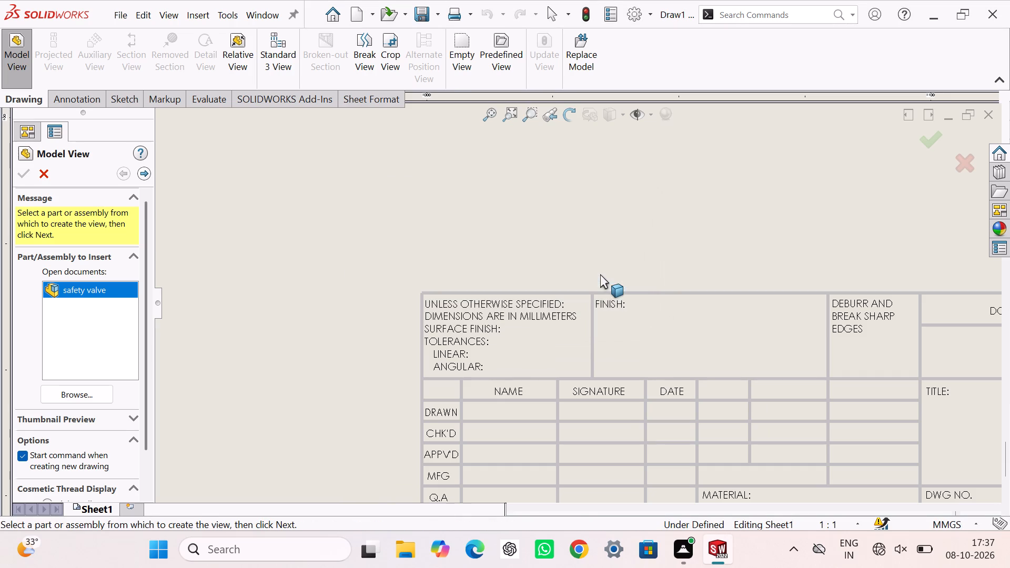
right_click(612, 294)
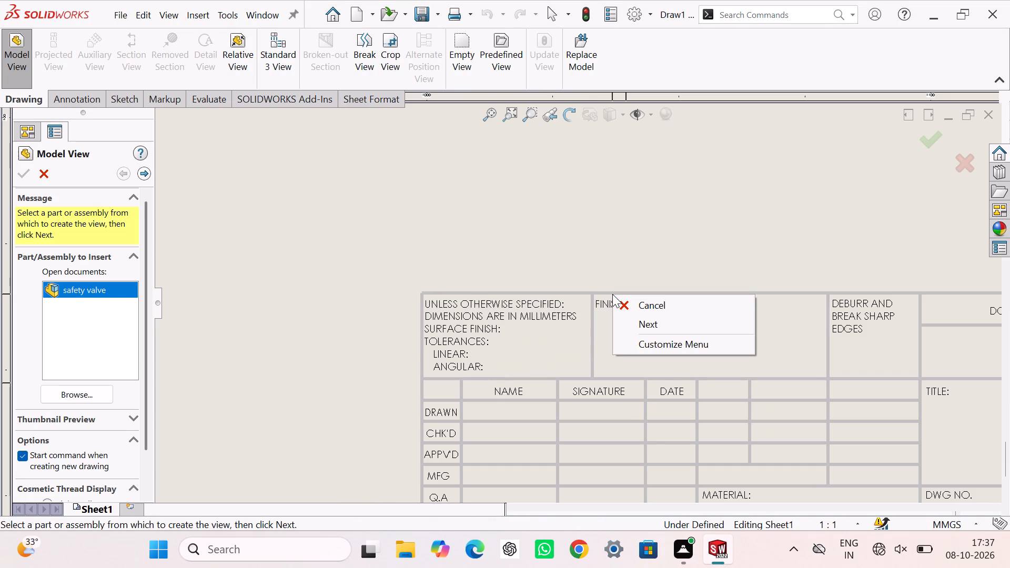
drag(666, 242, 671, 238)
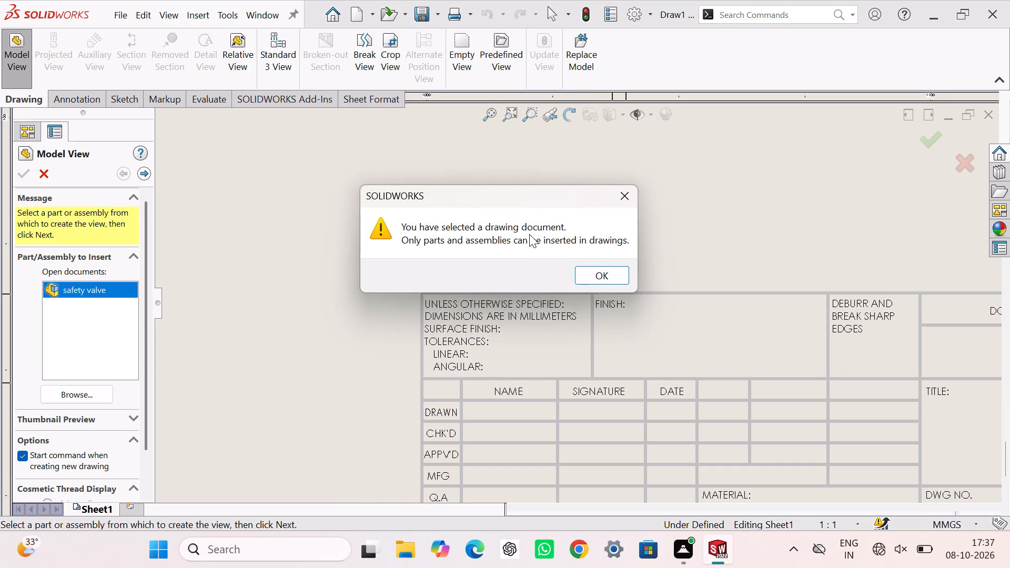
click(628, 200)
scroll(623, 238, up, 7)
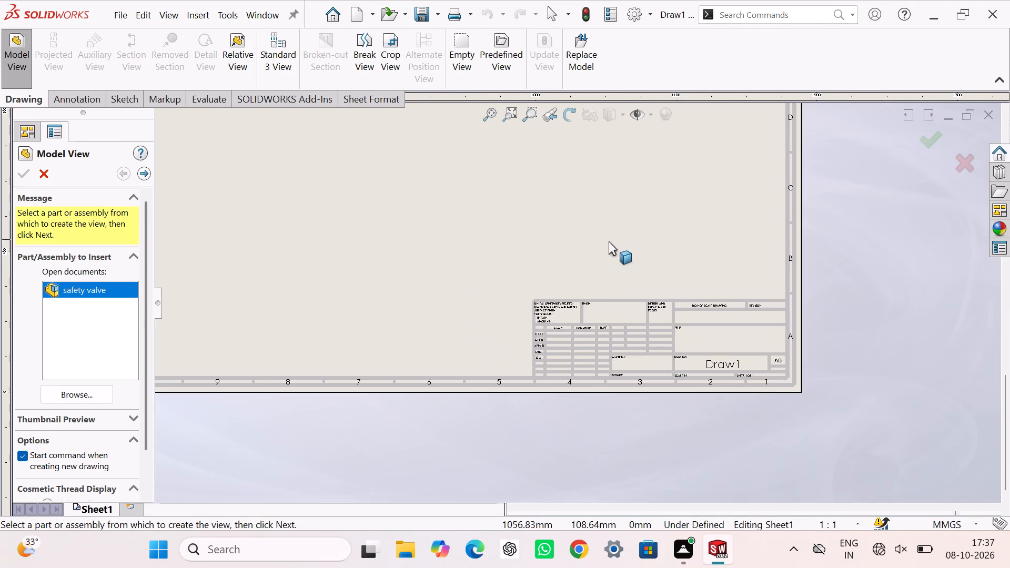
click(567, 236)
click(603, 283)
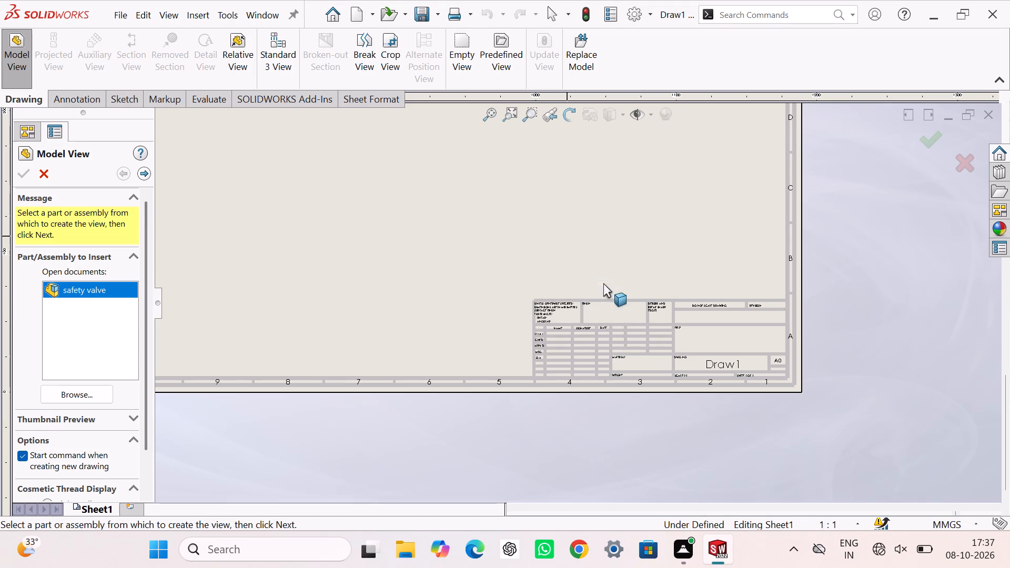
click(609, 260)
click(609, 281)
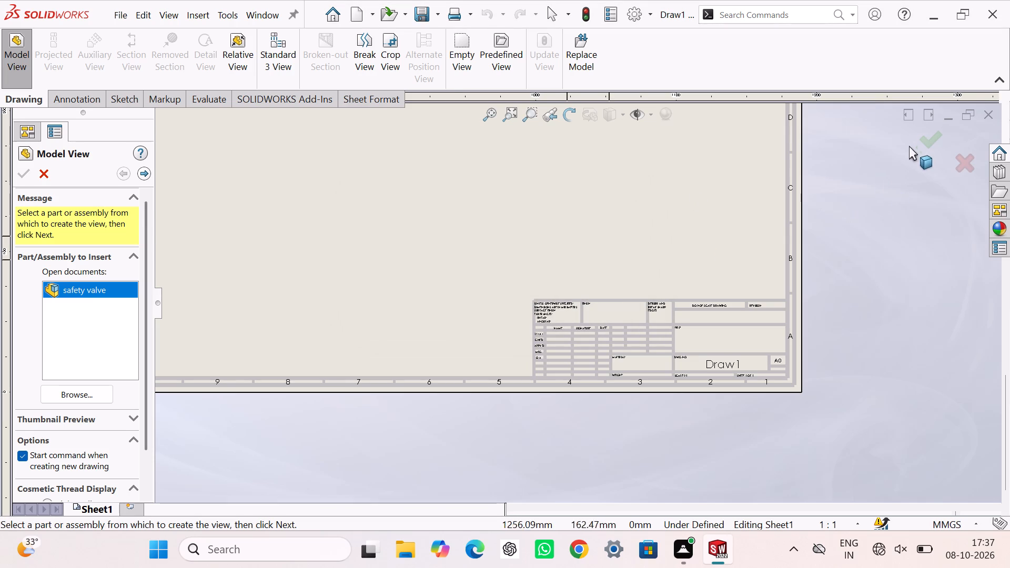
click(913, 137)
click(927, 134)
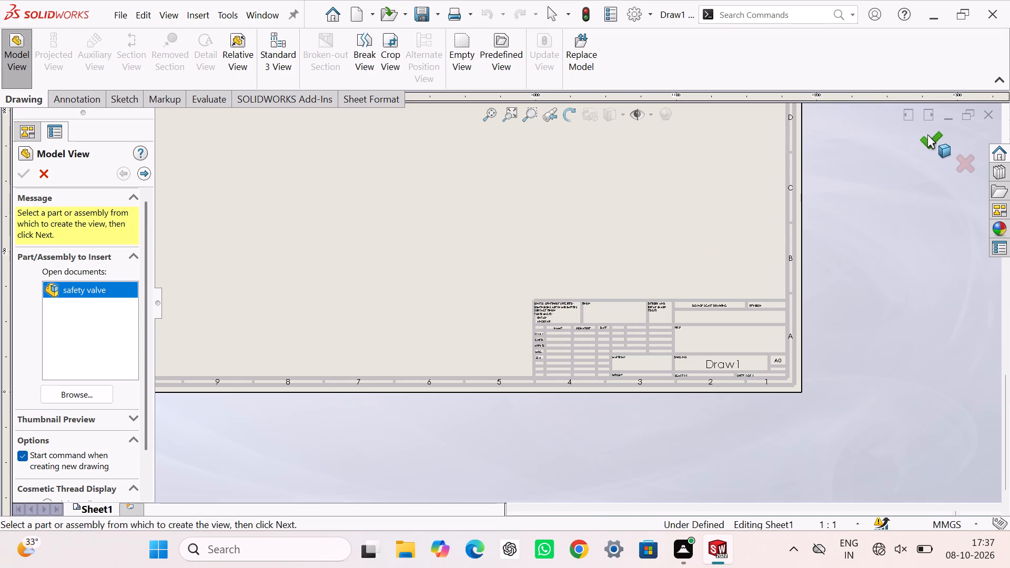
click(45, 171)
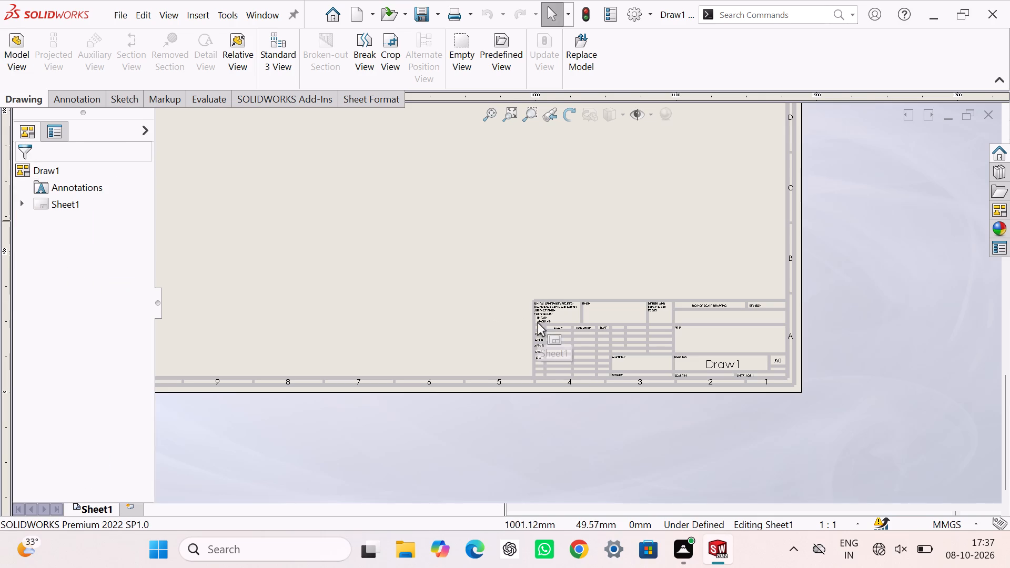
Edit the sheet format to replace the title block's DWG NO. text with "safety valve", and return to the sheet.
scroll(537, 322, up, 6)
scroll(613, 311, down, 16)
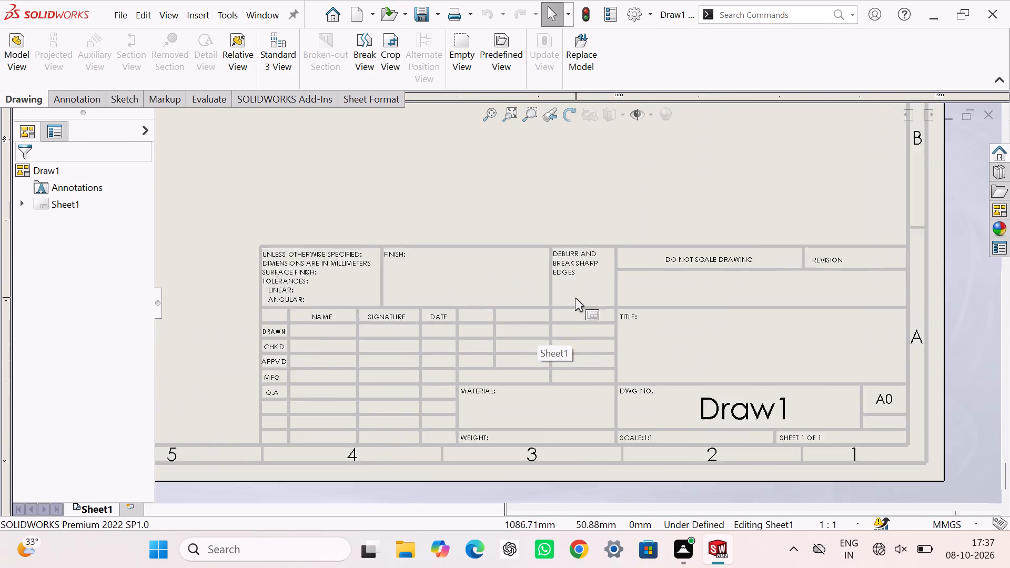
scroll(575, 298, down, 1)
right_click(516, 311)
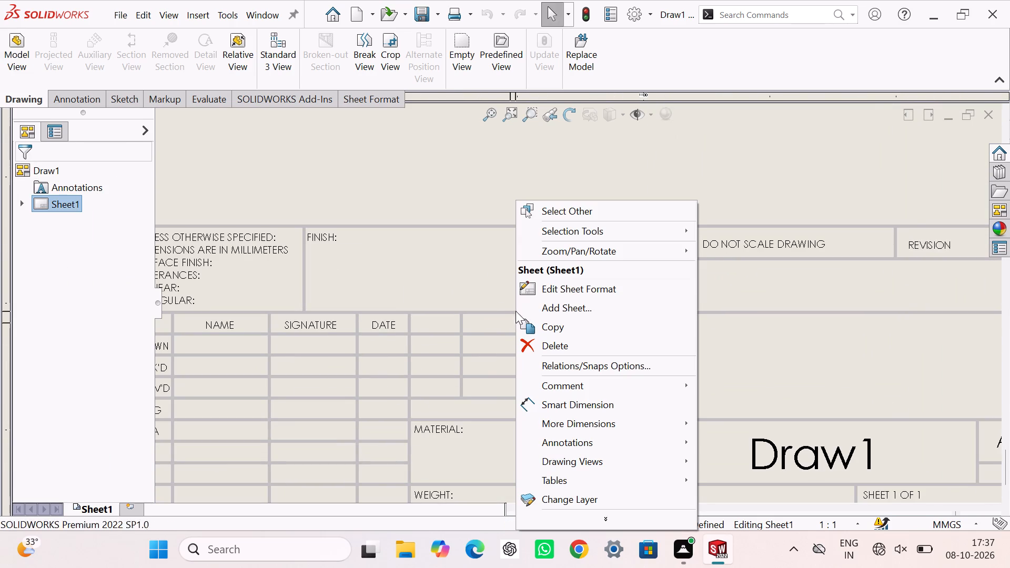
click(554, 287)
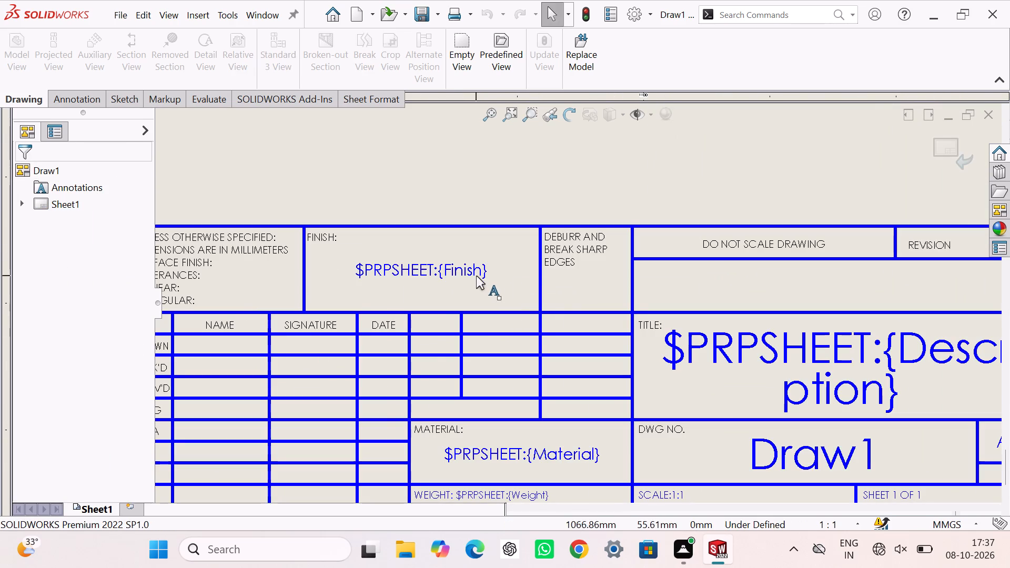
scroll(682, 390, up, 5)
scroll(691, 365, down, 4)
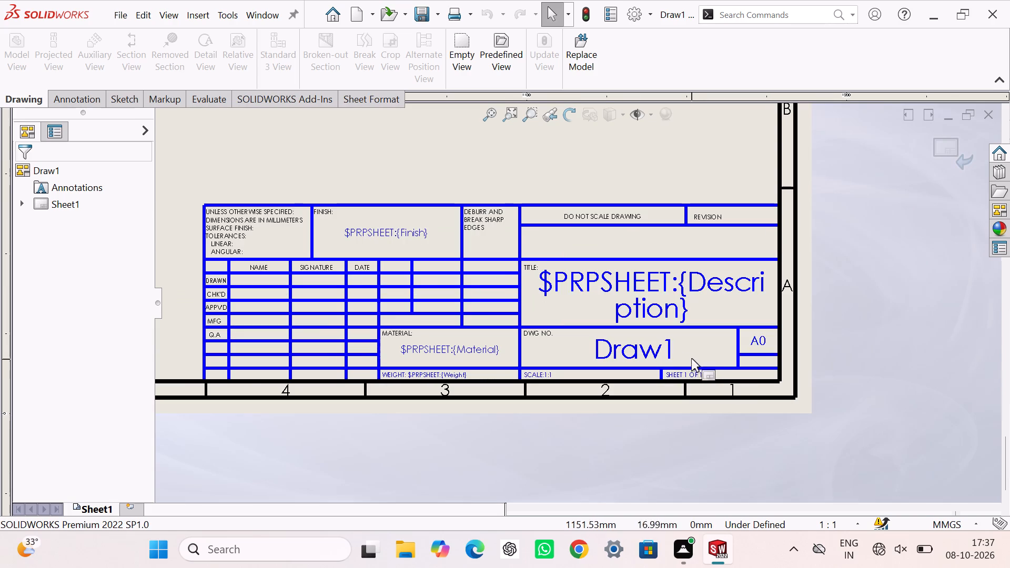
double_click(653, 347)
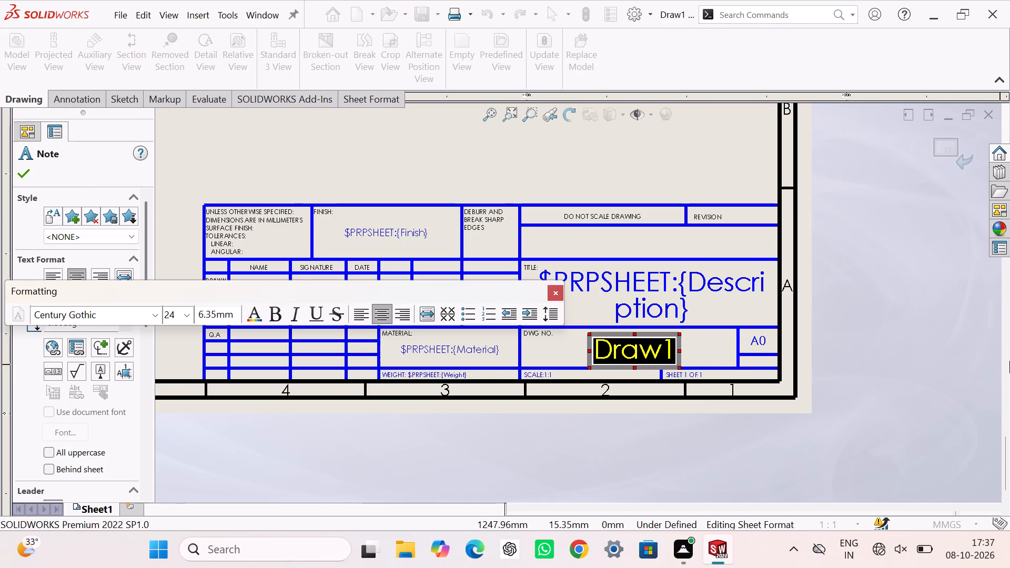
text(sa)
text(fety valve)
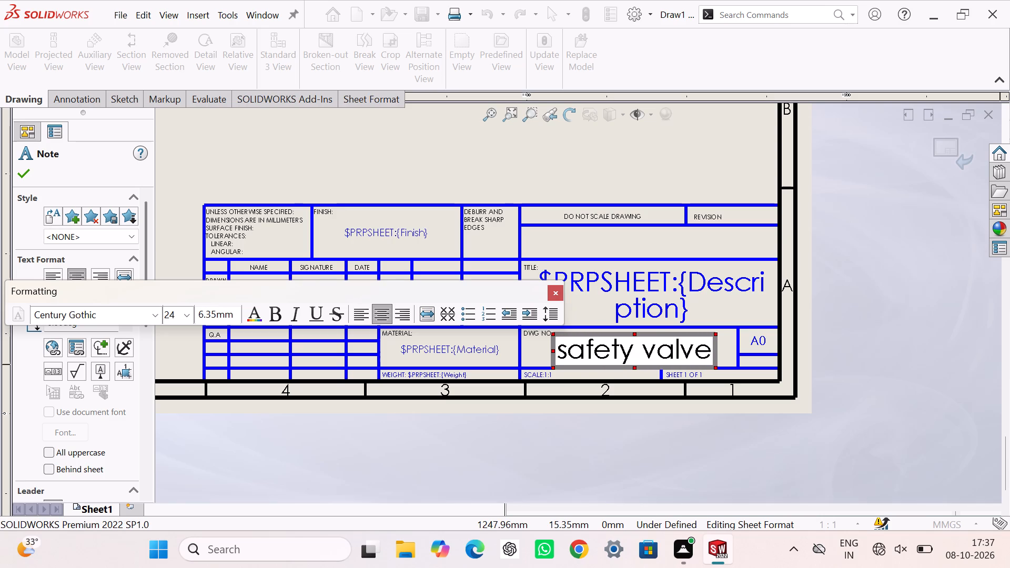
click(888, 408)
scroll(771, 278, up, 2)
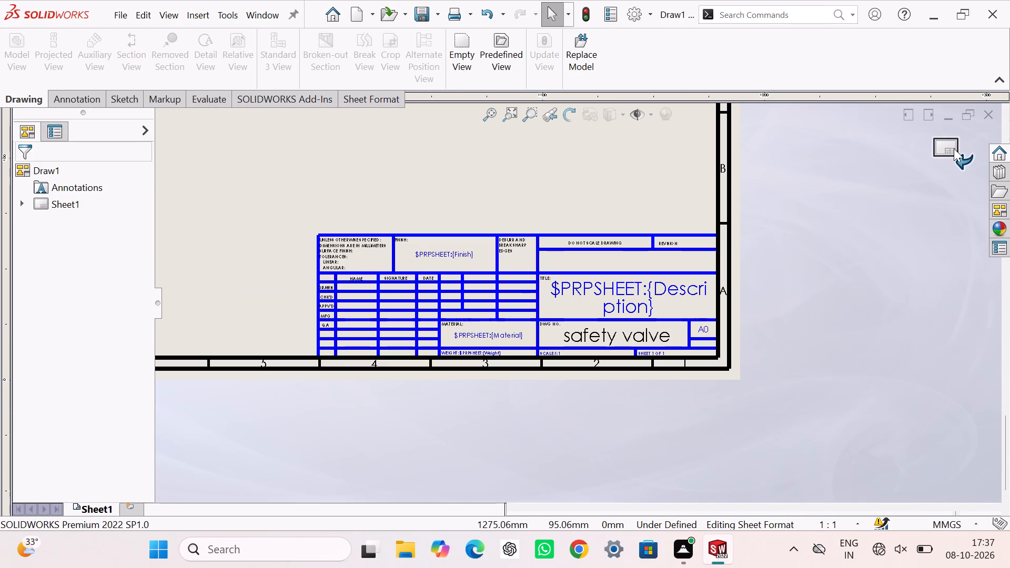
click(954, 148)
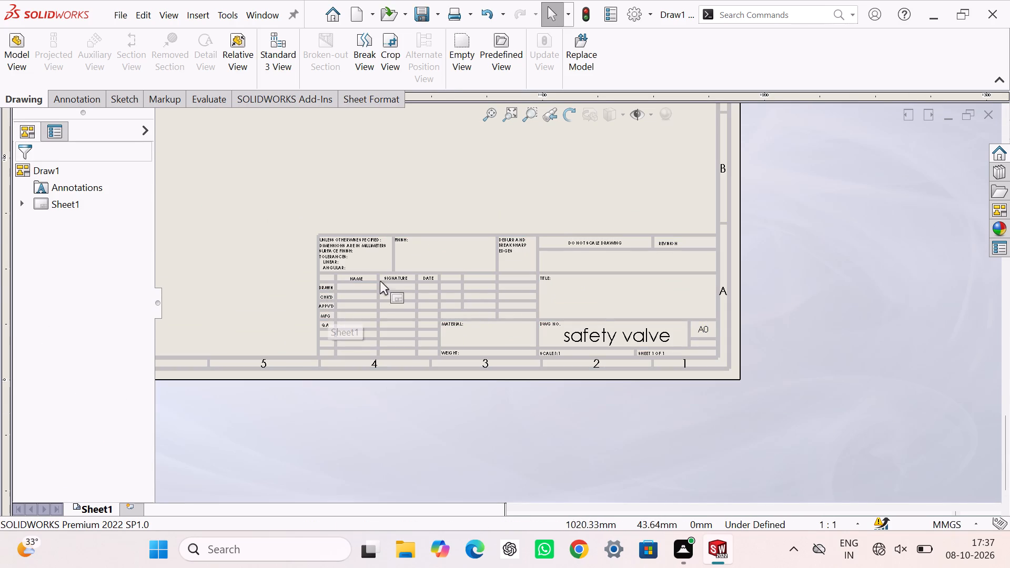
Insert an isometric model view of the safety valve assembly on the sheet, above the title block.
scroll(489, 310, up, 5)
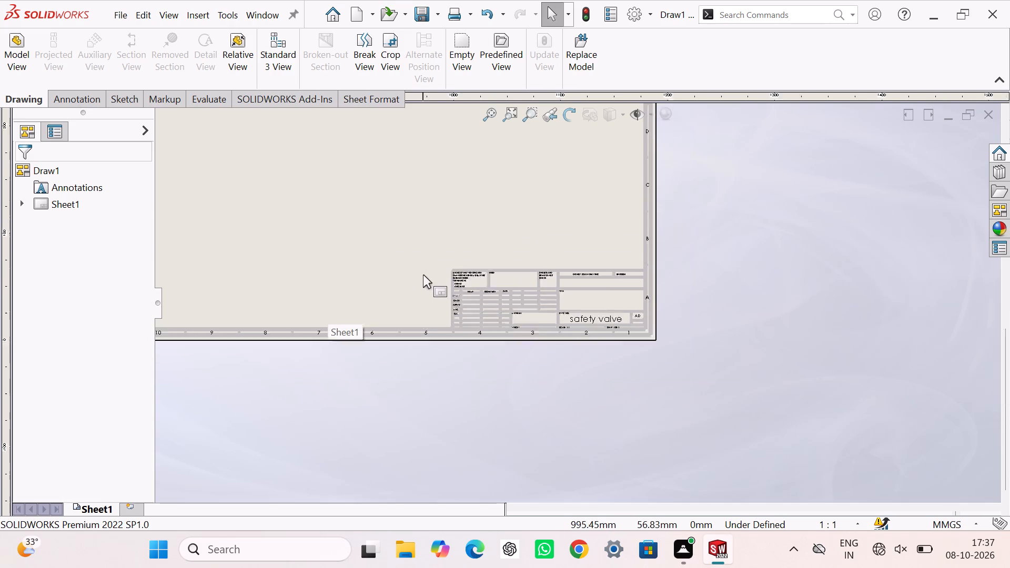
scroll(423, 275, up, 10)
scroll(441, 239, down, 6)
click(324, 252)
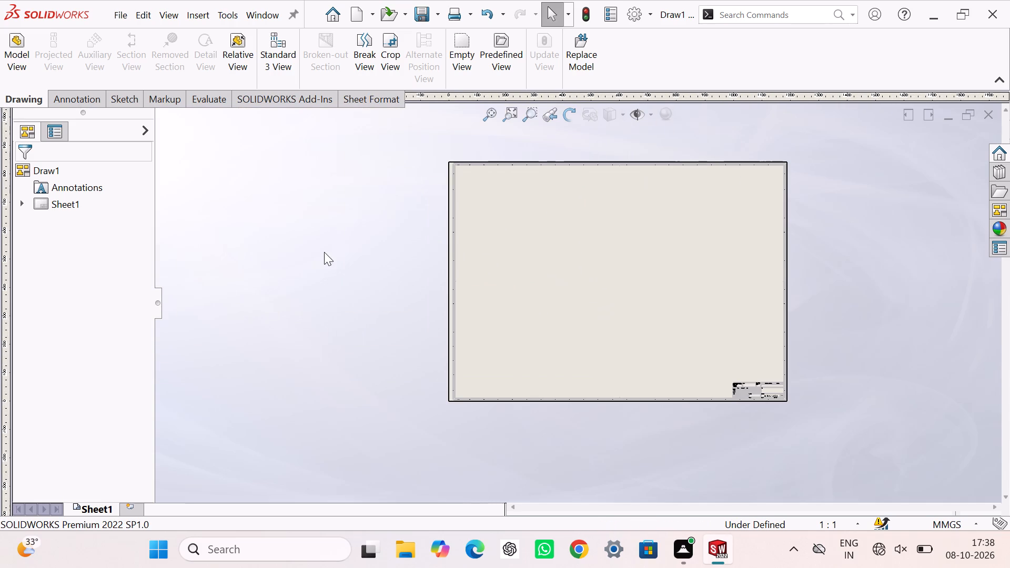
scroll(551, 286, down, 2)
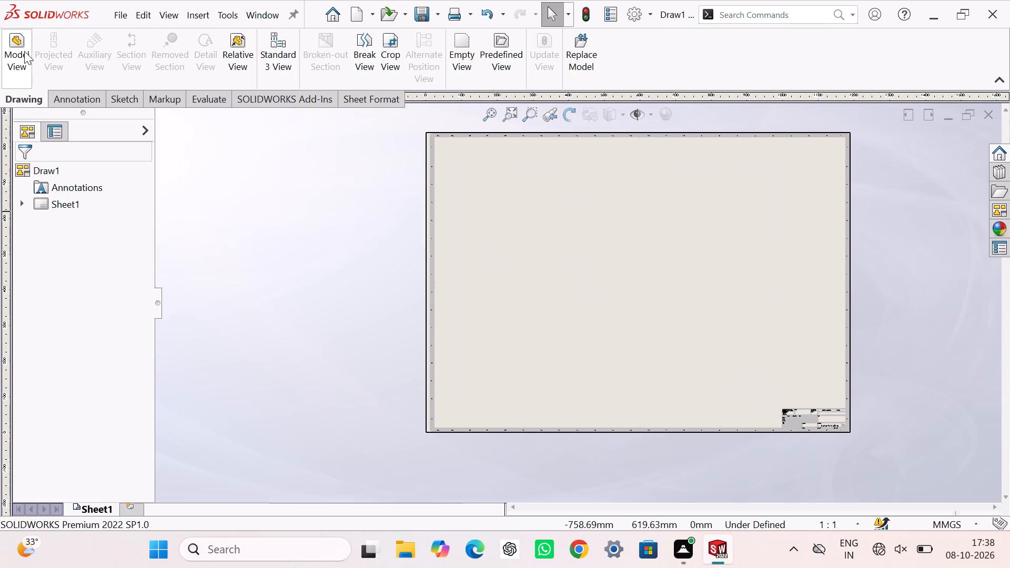
click(19, 48)
double_click(86, 290)
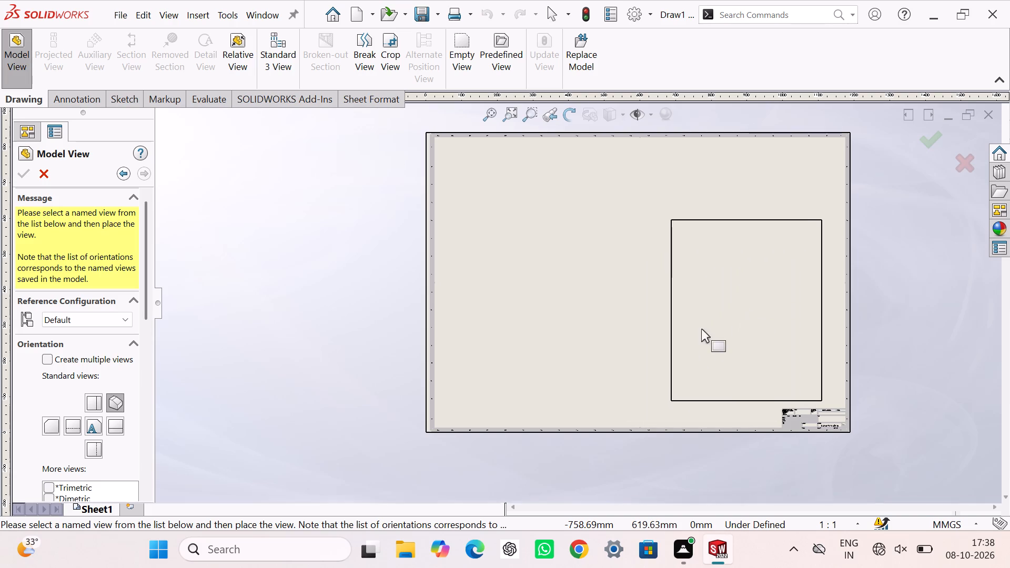
click(754, 300)
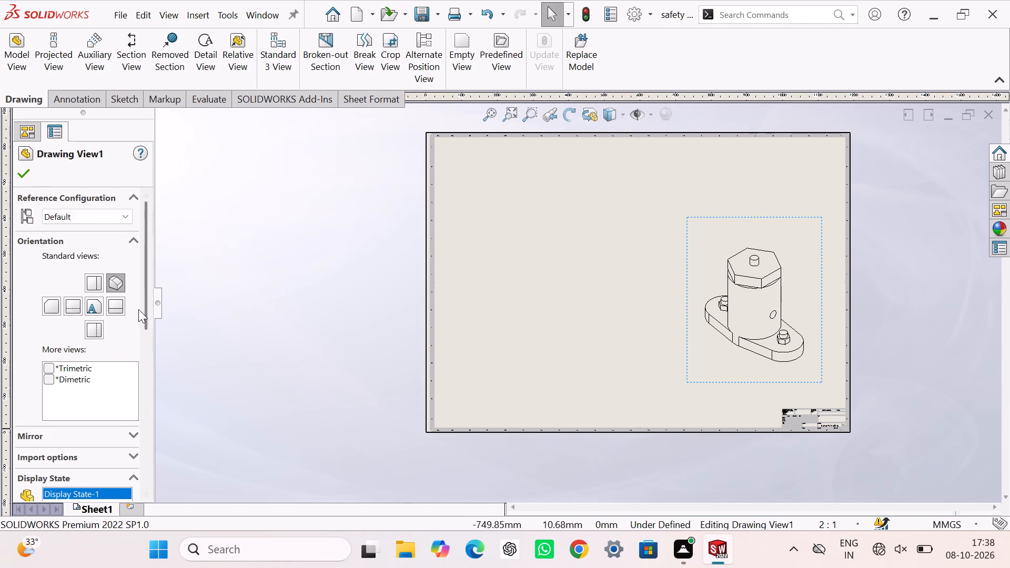
key(Escape)
key(Escape)
Change the isometric assembly view's display style to Shaded and accept the view settings.
click(683, 315)
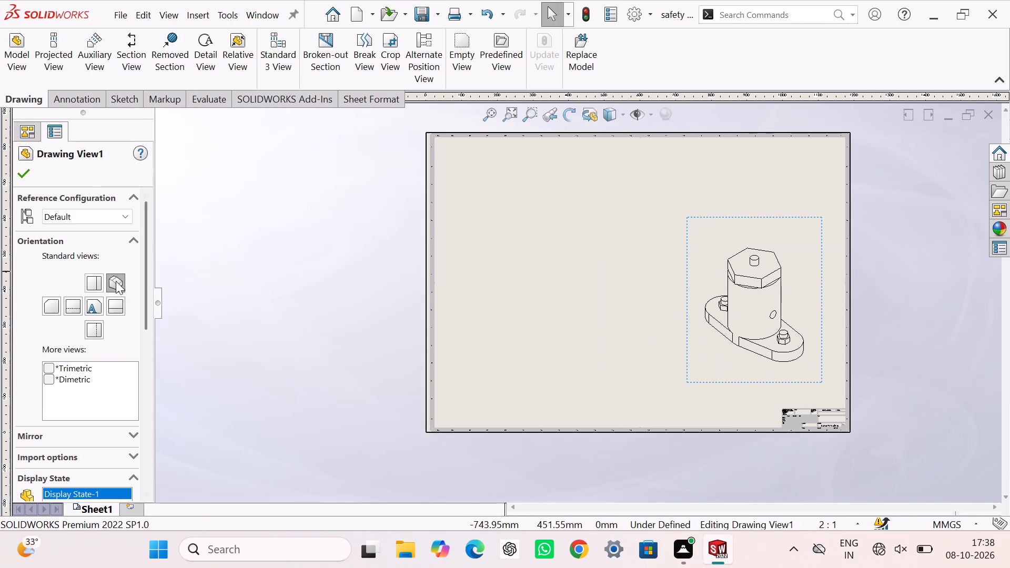
drag(148, 313, 156, 408)
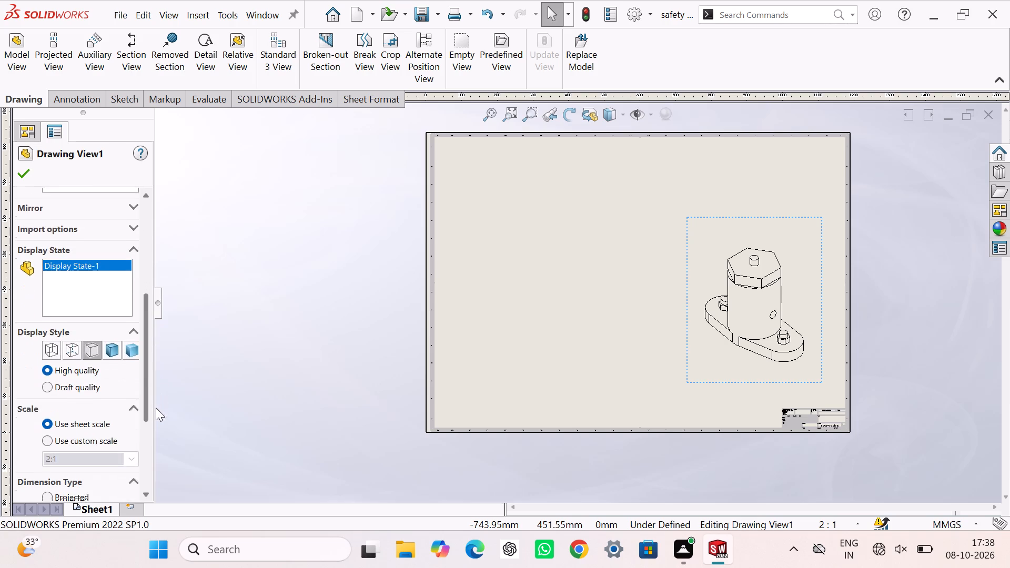
drag(156, 408, 156, 399)
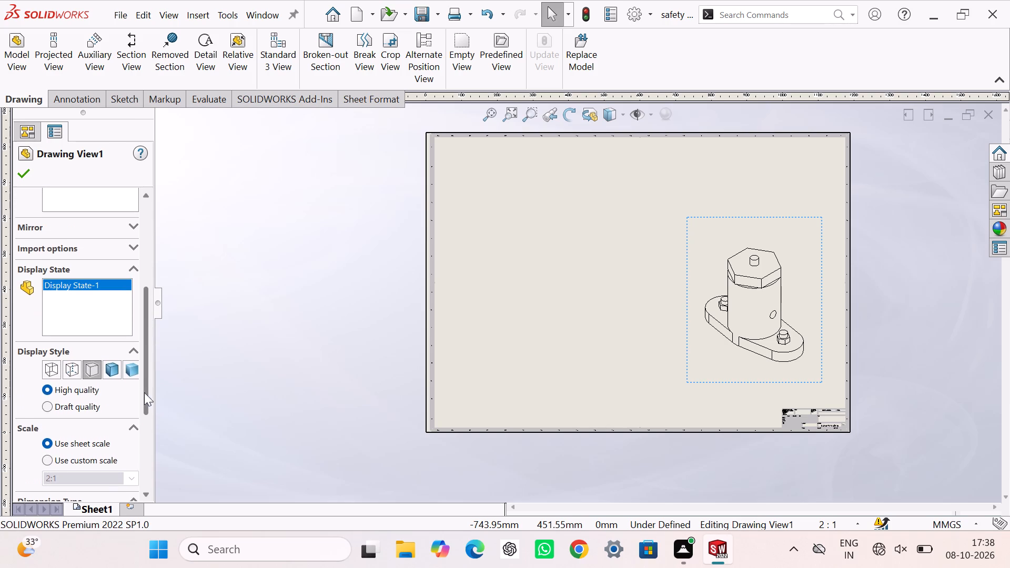
click(128, 373)
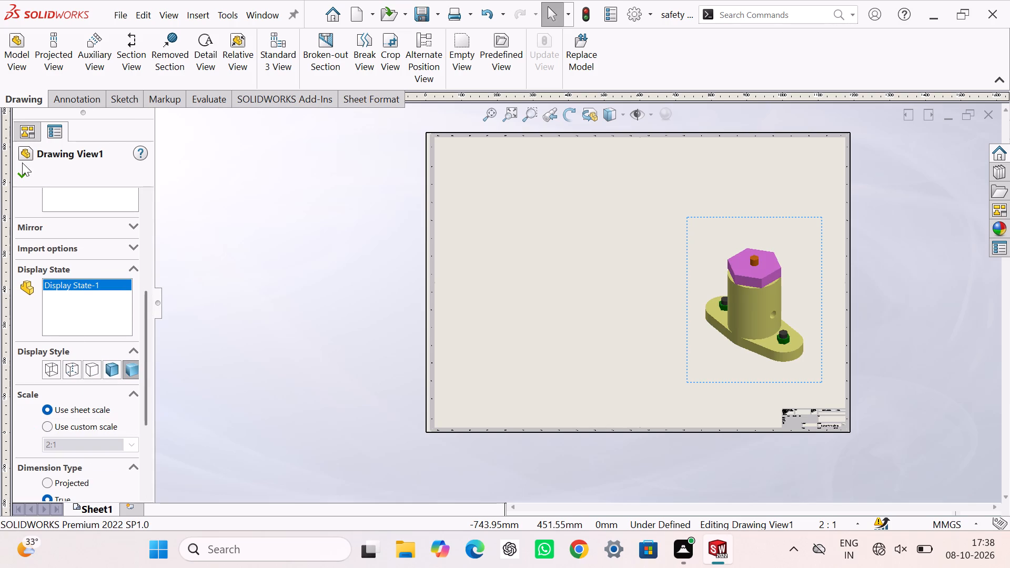
click(20, 170)
click(298, 260)
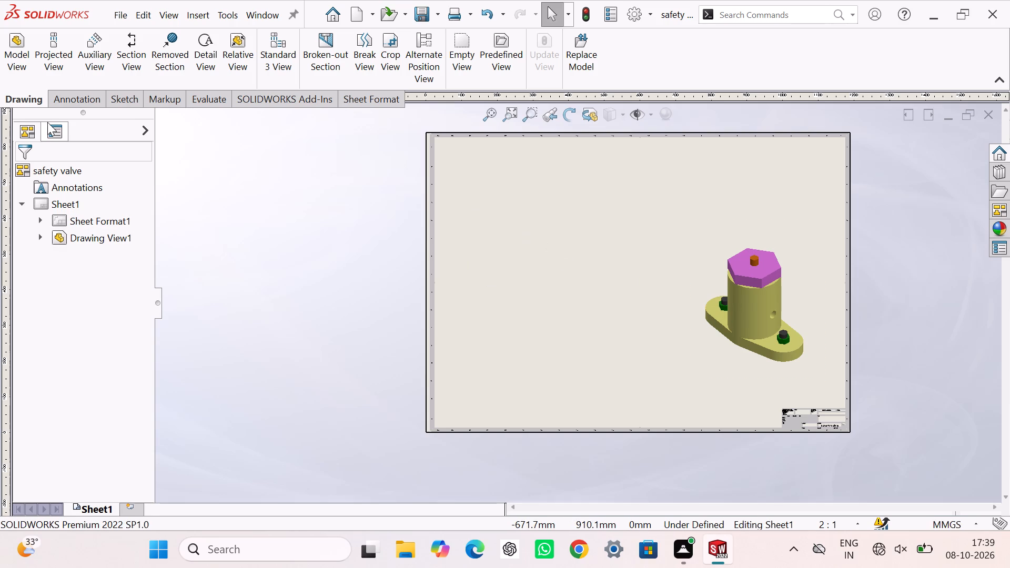
Insert a front model view of the base part in the sheet's upper-left area, with projected top and right views.
click(23, 45)
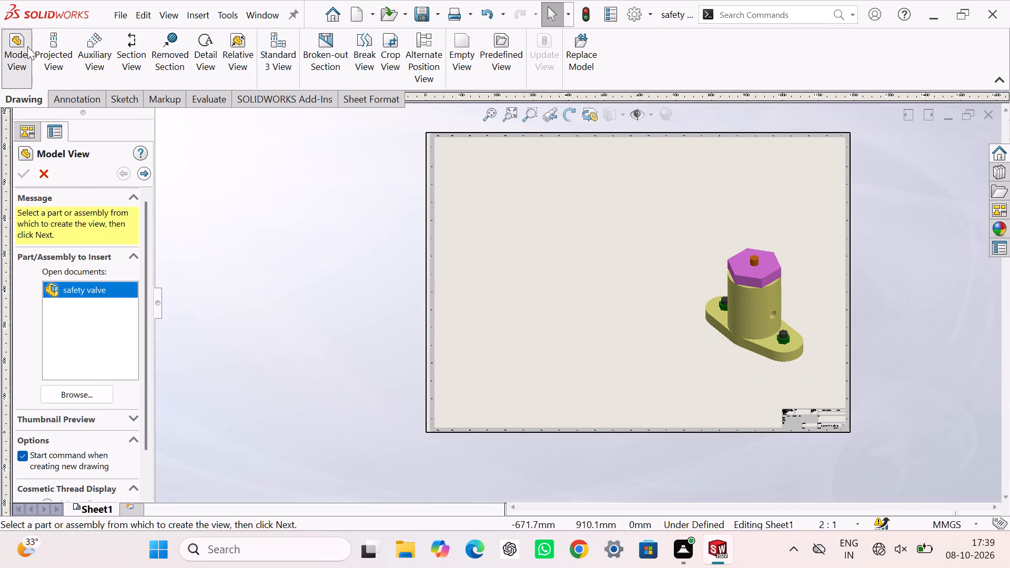
click(100, 391)
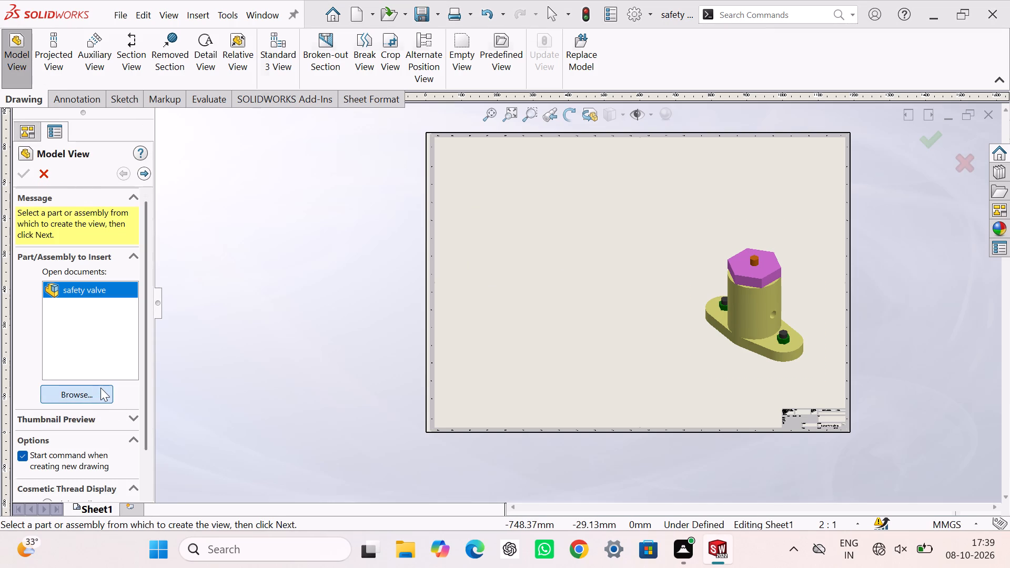
click(422, 174)
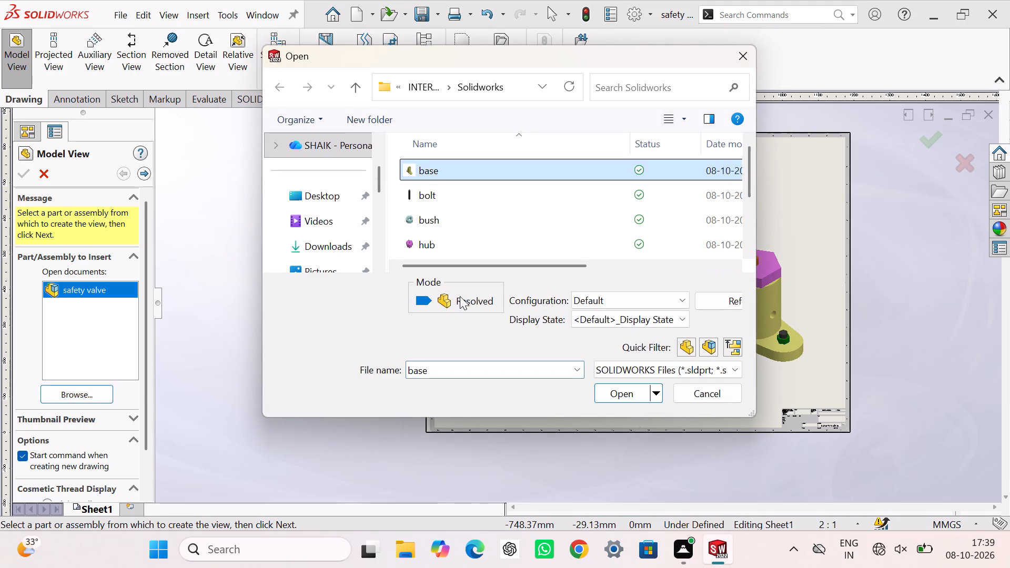
click(613, 393)
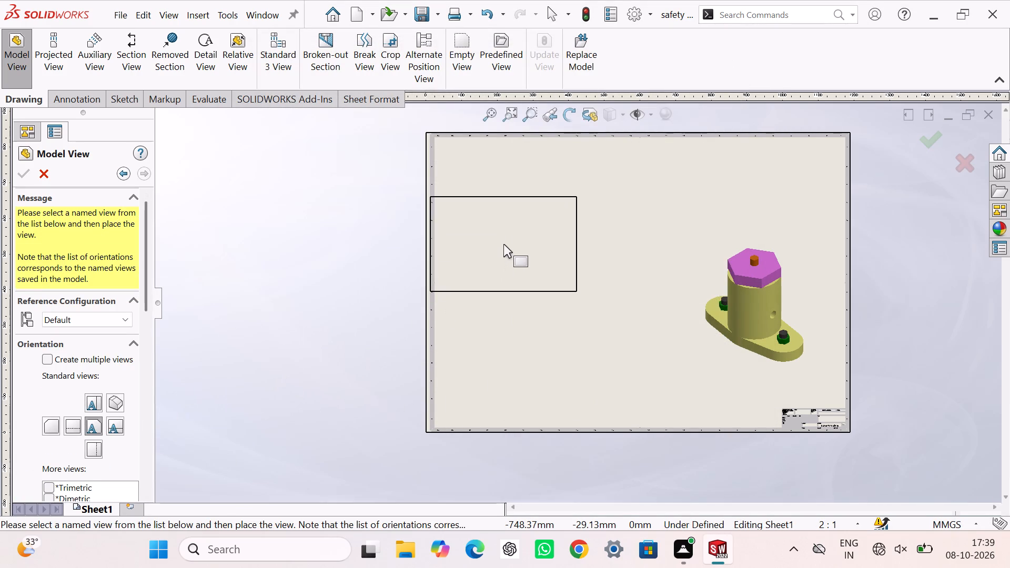
click(516, 248)
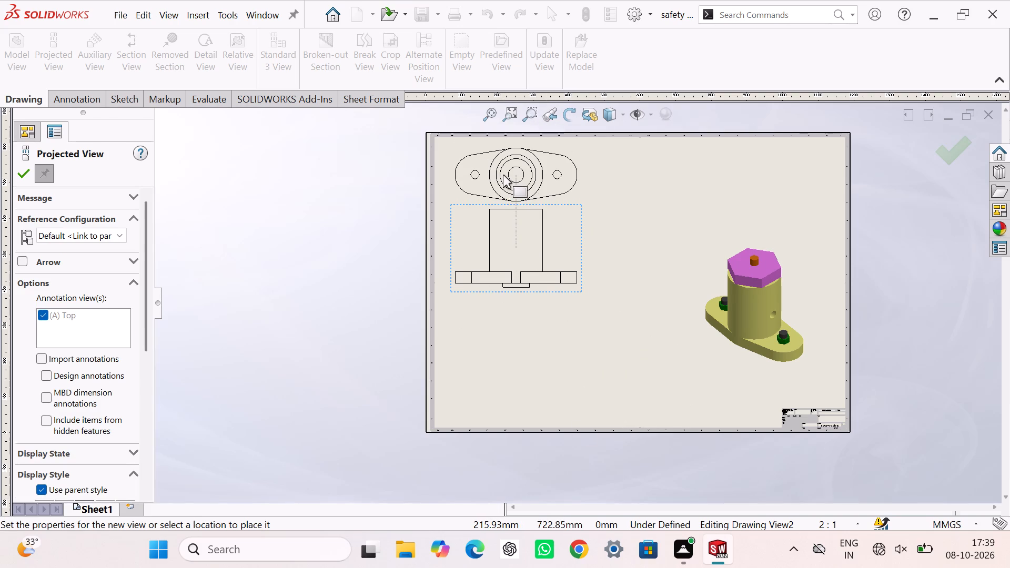
click(503, 175)
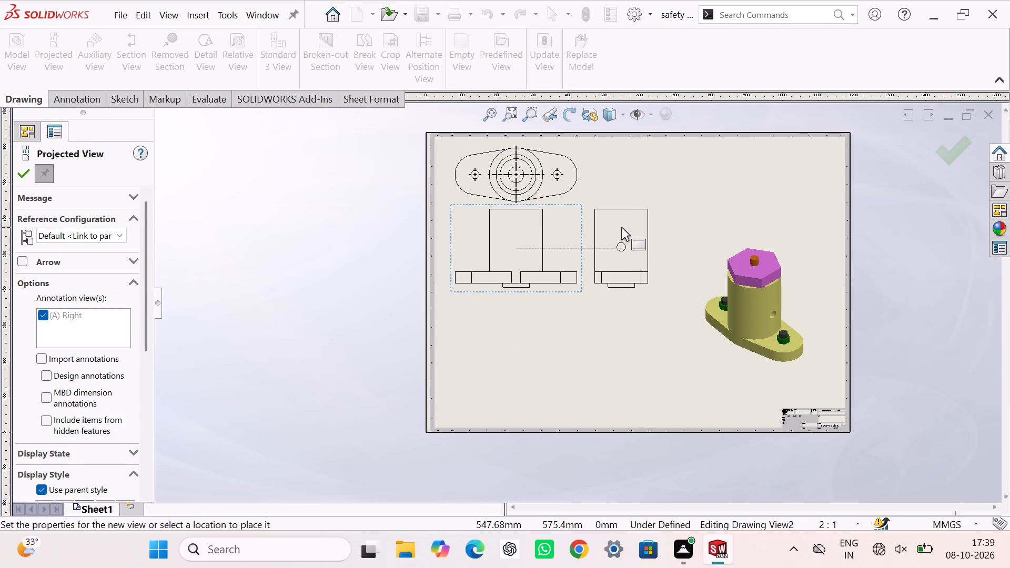
click(621, 227)
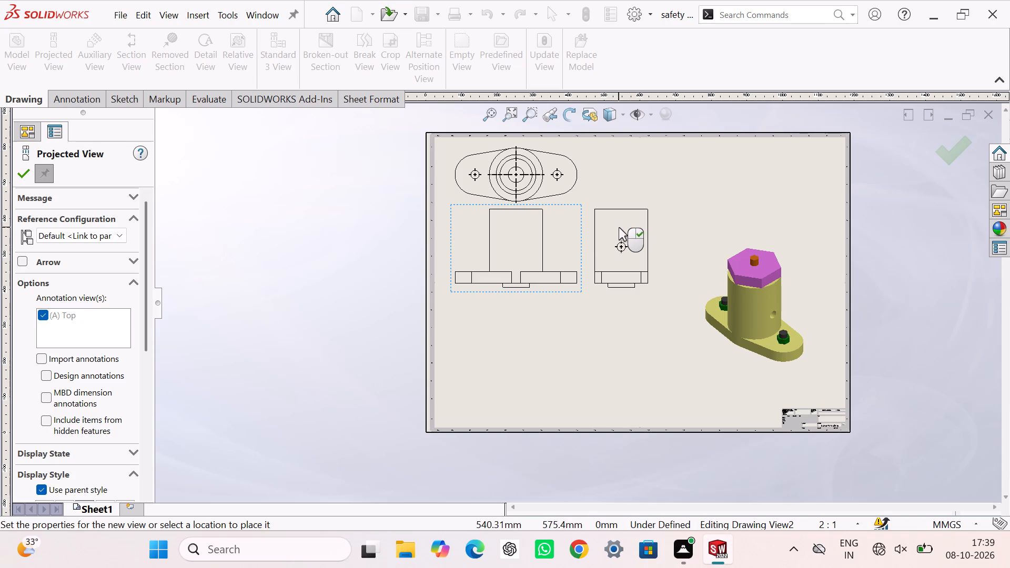
click(947, 149)
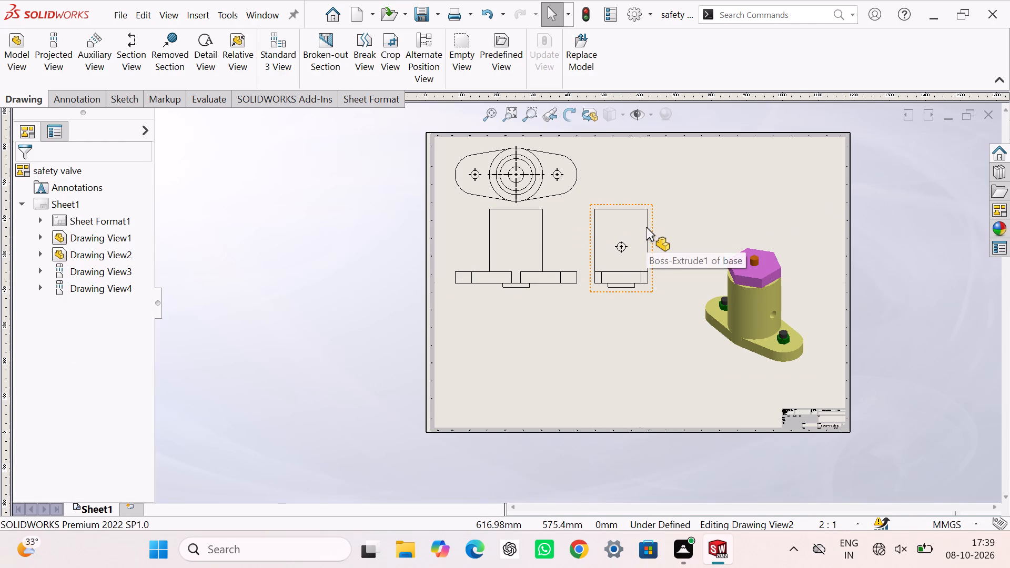
Delete the base's projected right view from the sheet.
right_click(646, 227)
click(700, 361)
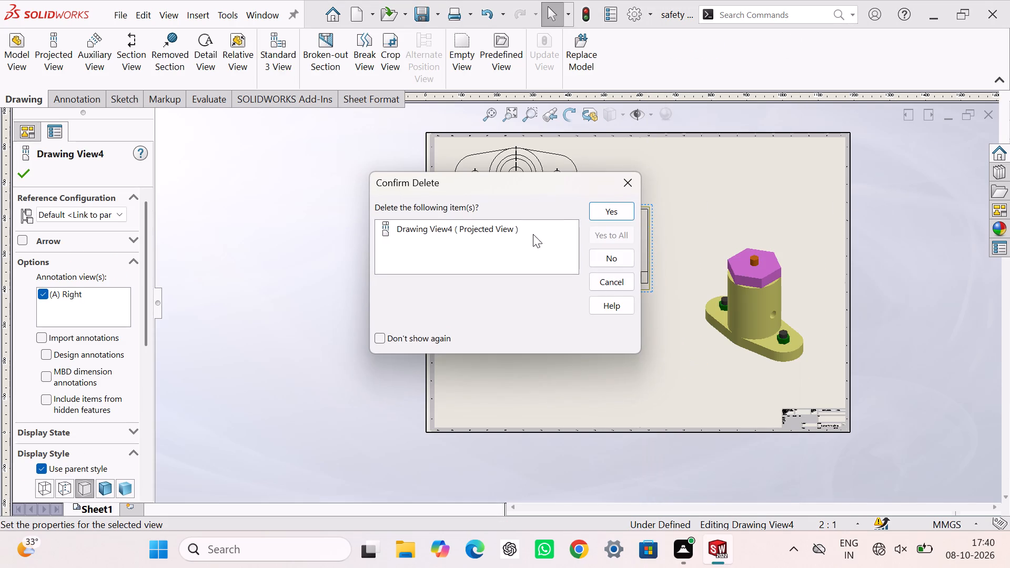
click(627, 212)
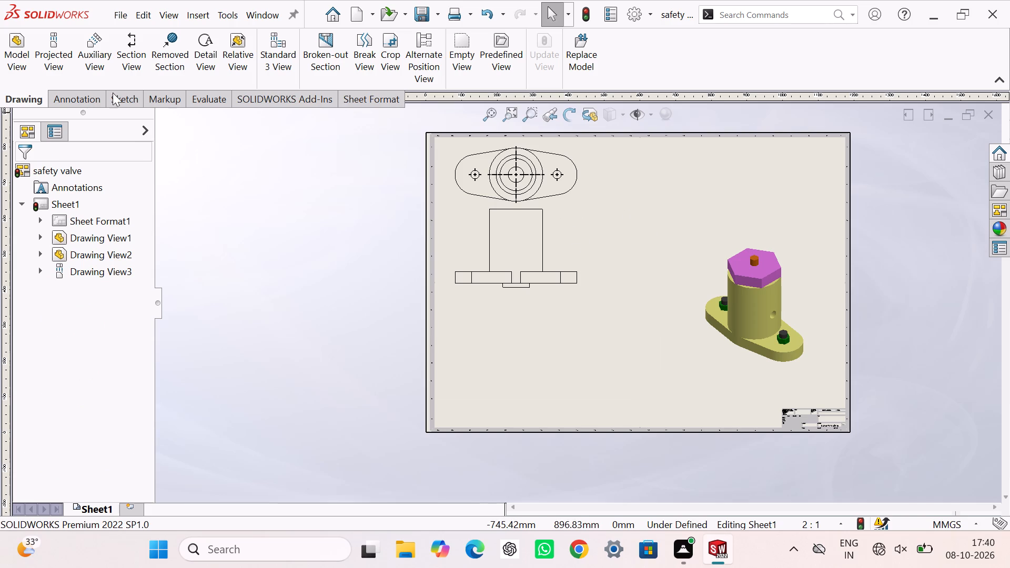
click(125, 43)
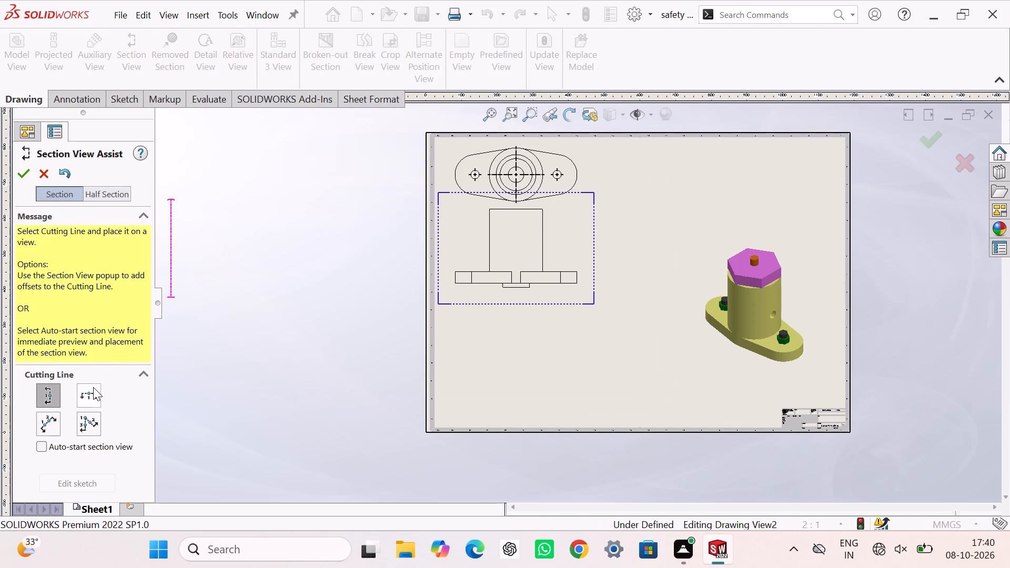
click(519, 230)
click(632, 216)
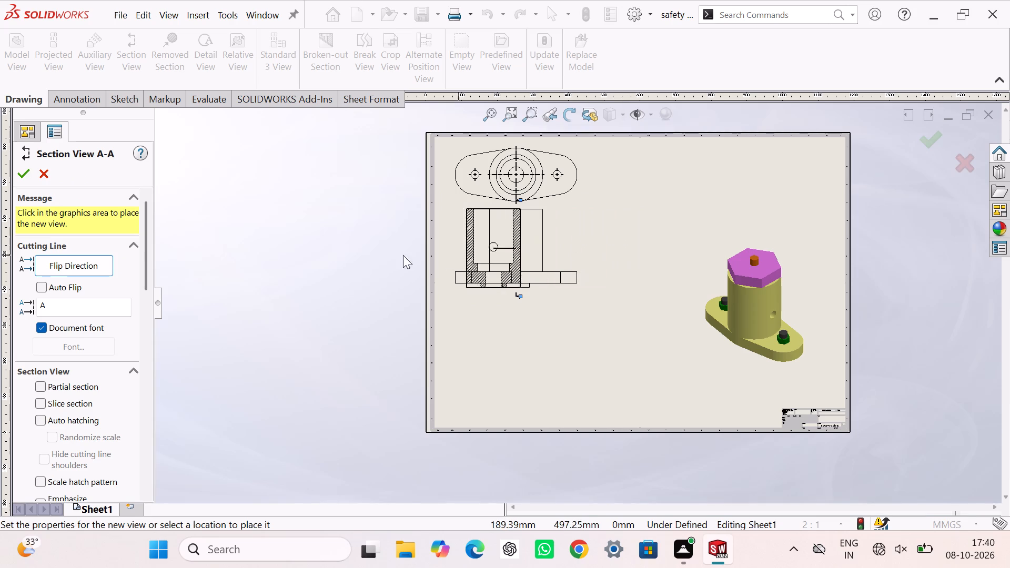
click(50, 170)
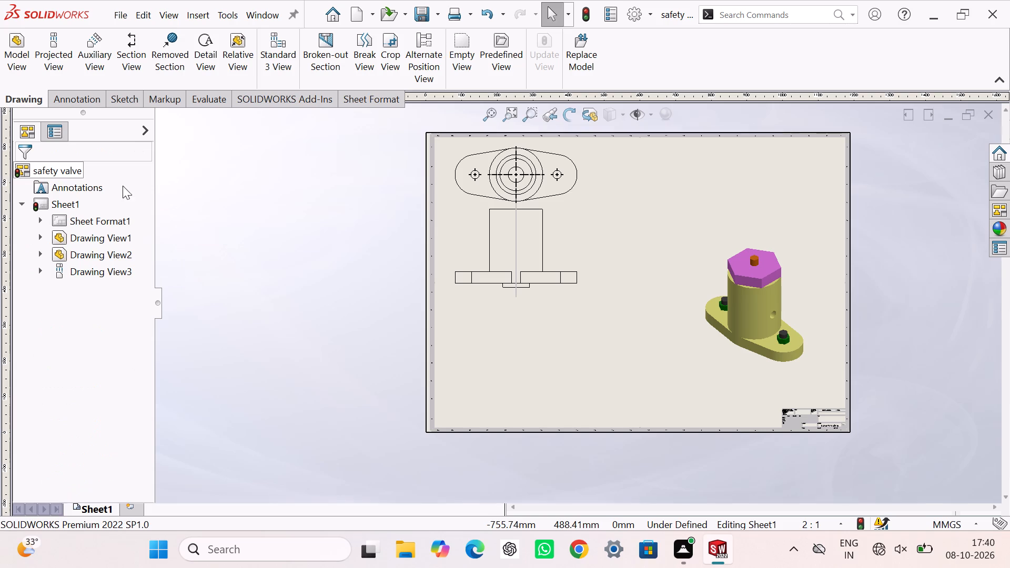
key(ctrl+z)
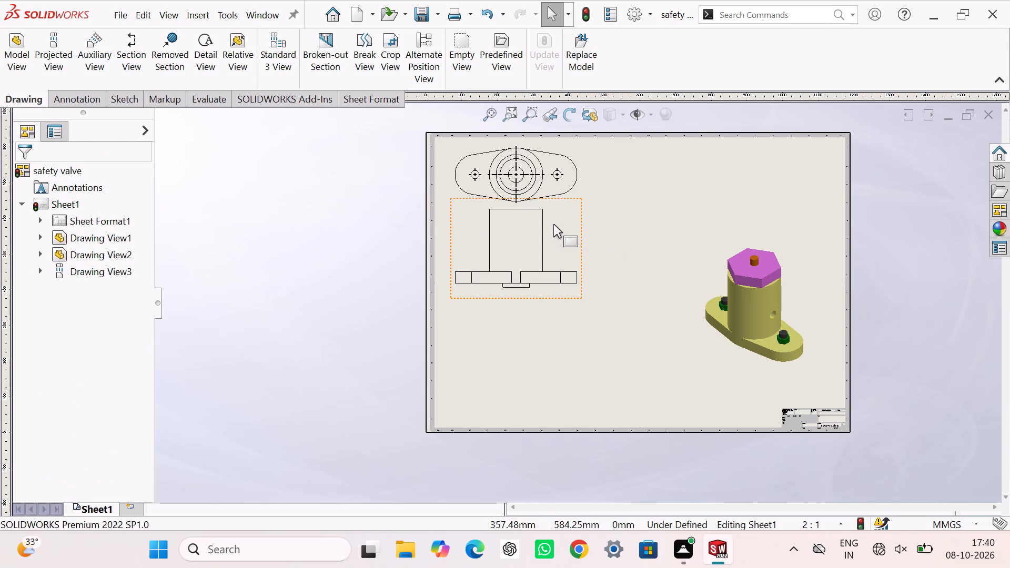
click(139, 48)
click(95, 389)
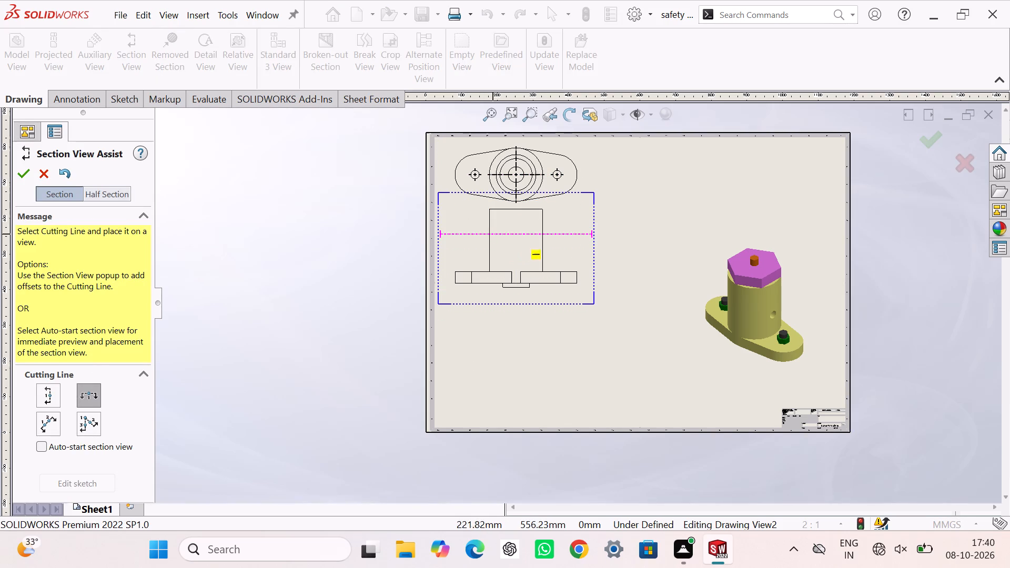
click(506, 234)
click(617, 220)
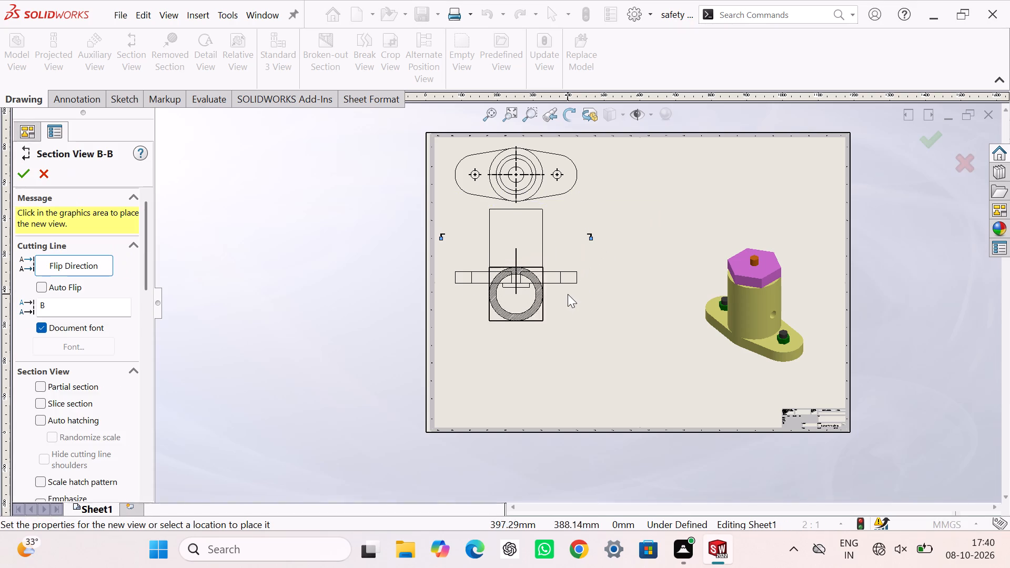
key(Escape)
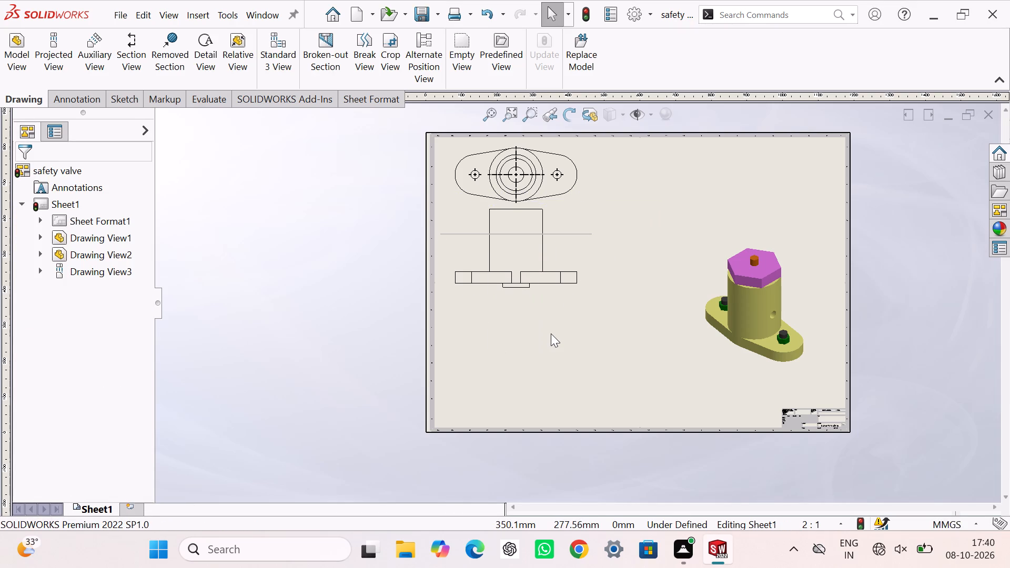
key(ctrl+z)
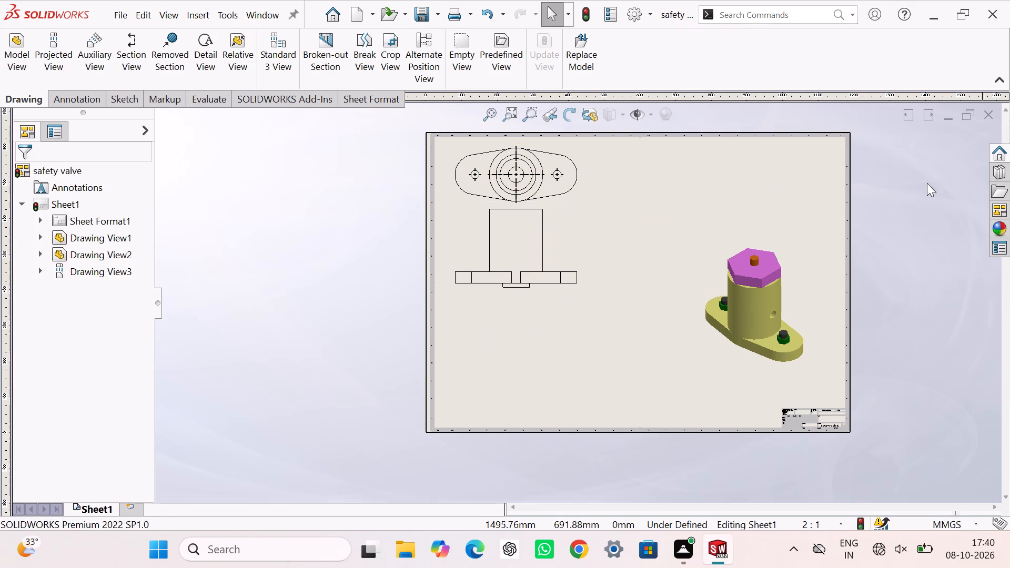
Create a section view with a horizontal cutting line through the centre of the base's top view, placed below the front view.
click(146, 48)
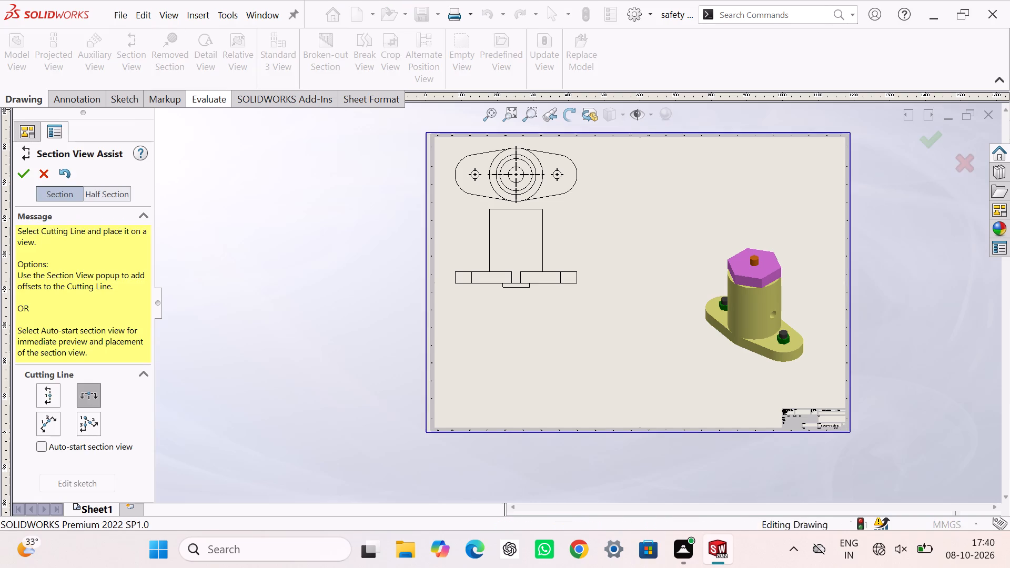
click(518, 175)
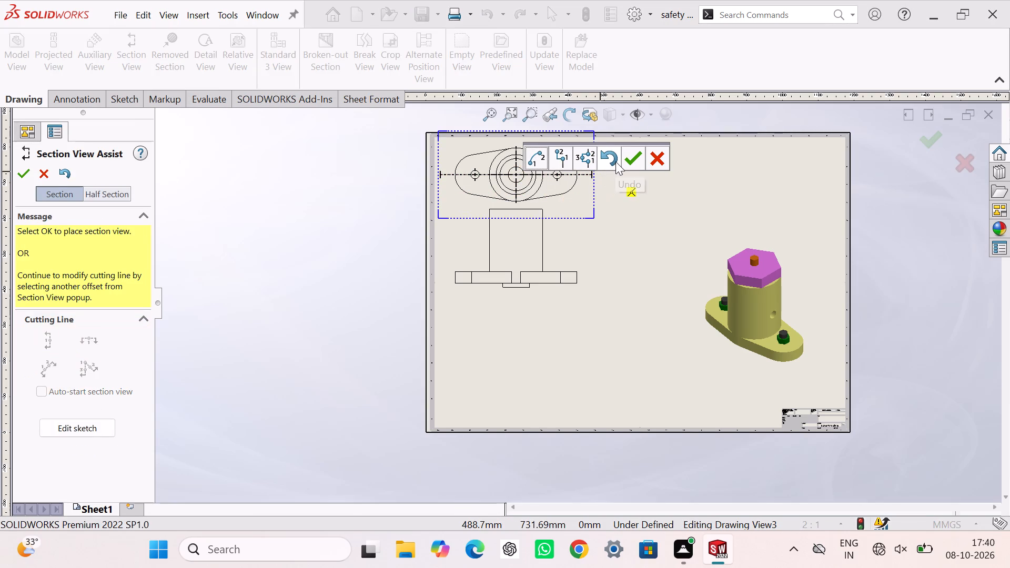
click(624, 161)
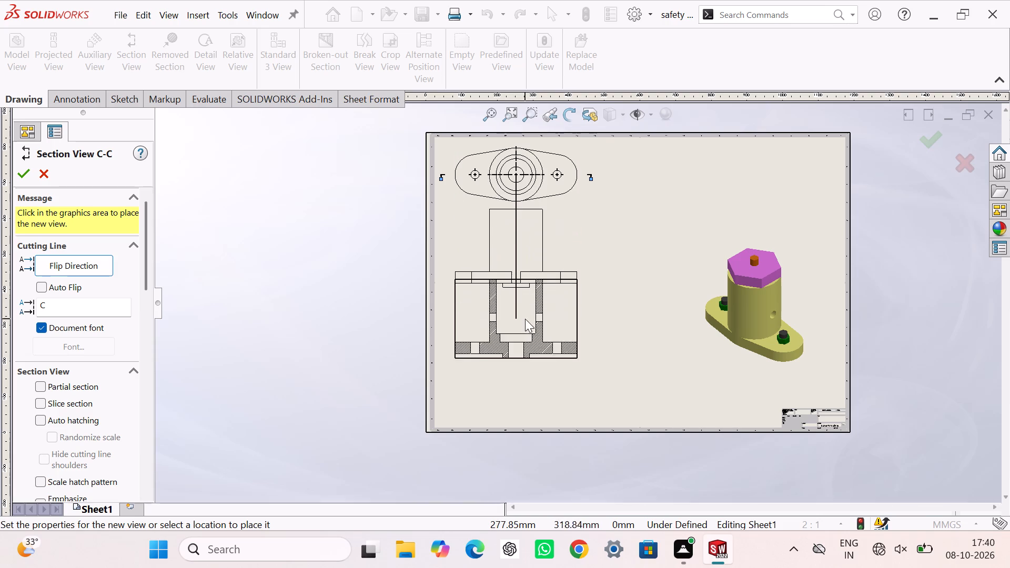
click(525, 350)
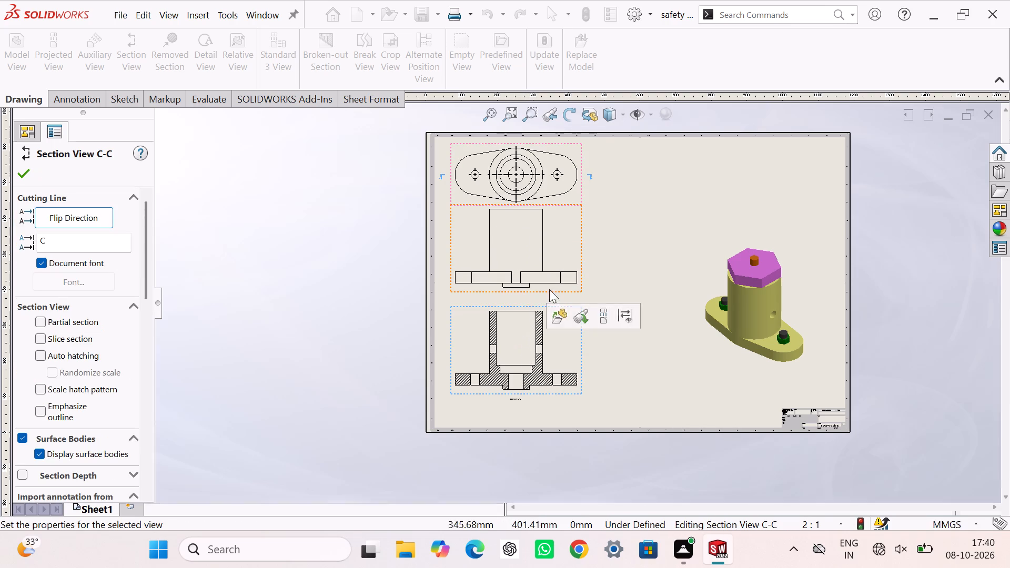
Delete the base's front view from between the top view and the section view.
click(581, 223)
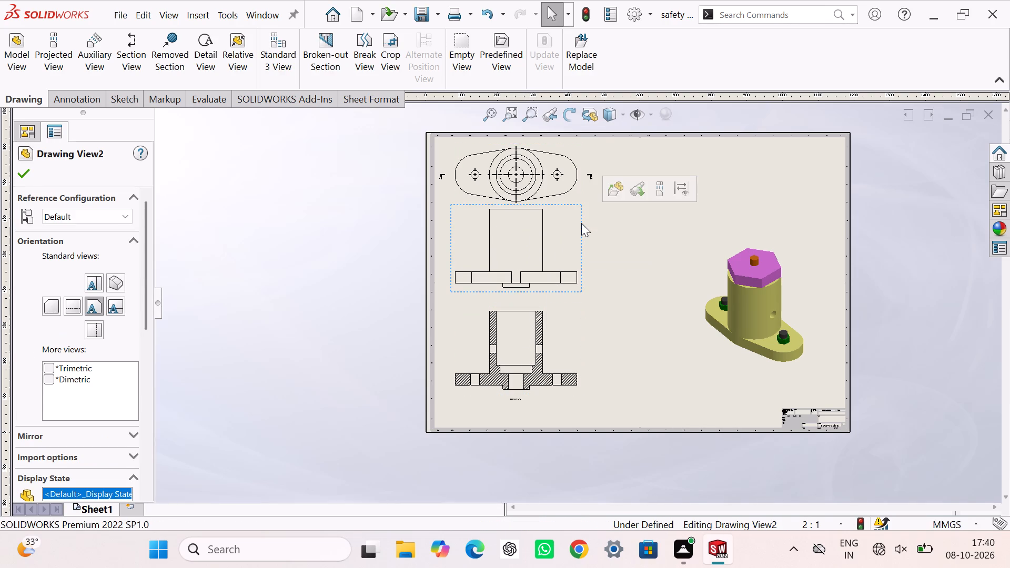
key(Delete)
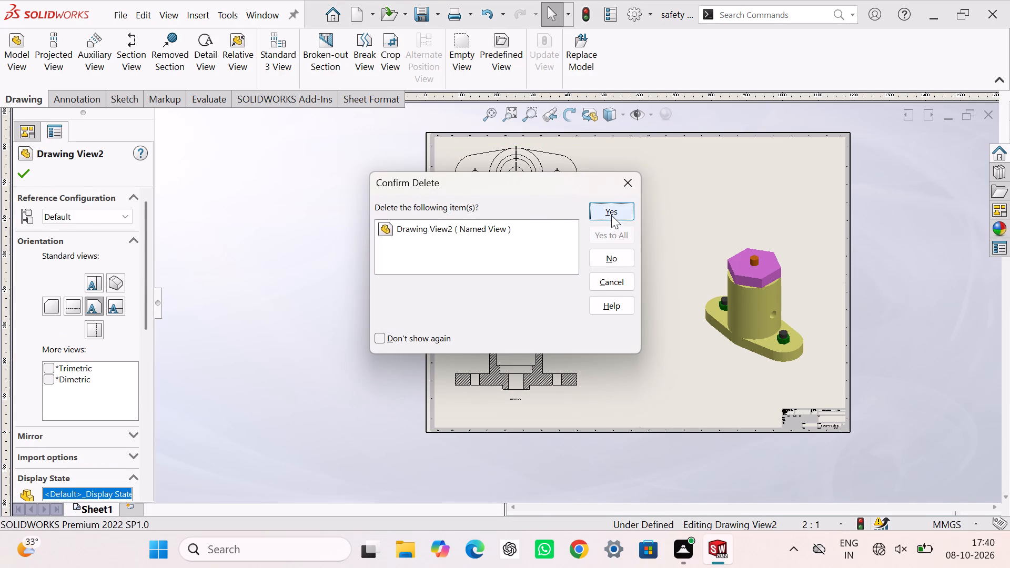
click(612, 211)
Move the base's section view up to sit directly beneath the top view.
drag(542, 309, 541, 215)
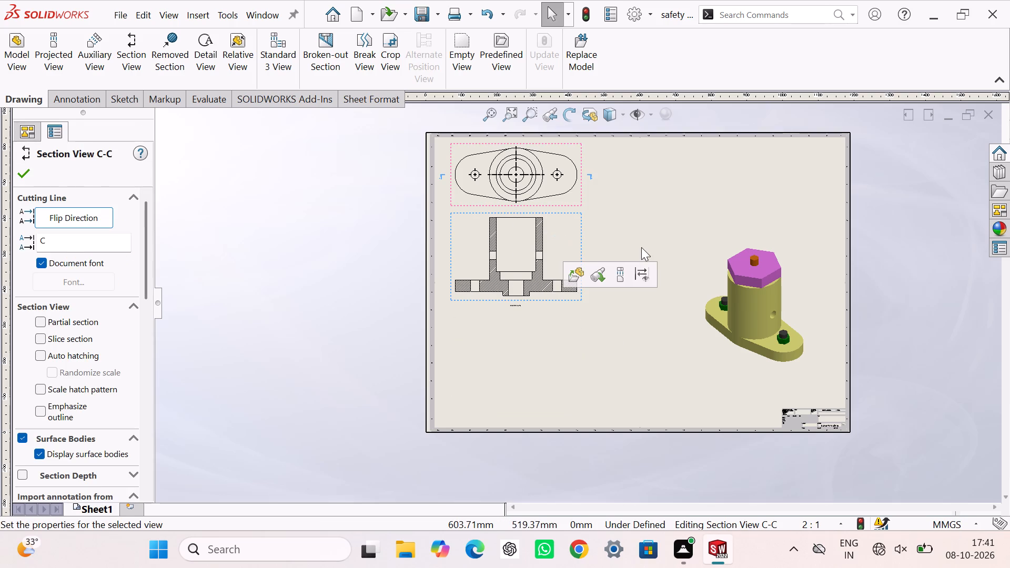
click(644, 244)
Change the section cutting line's label on the base's top view to A.
scroll(513, 308, down, 3)
scroll(513, 301, up, 2)
scroll(513, 298, down, 4)
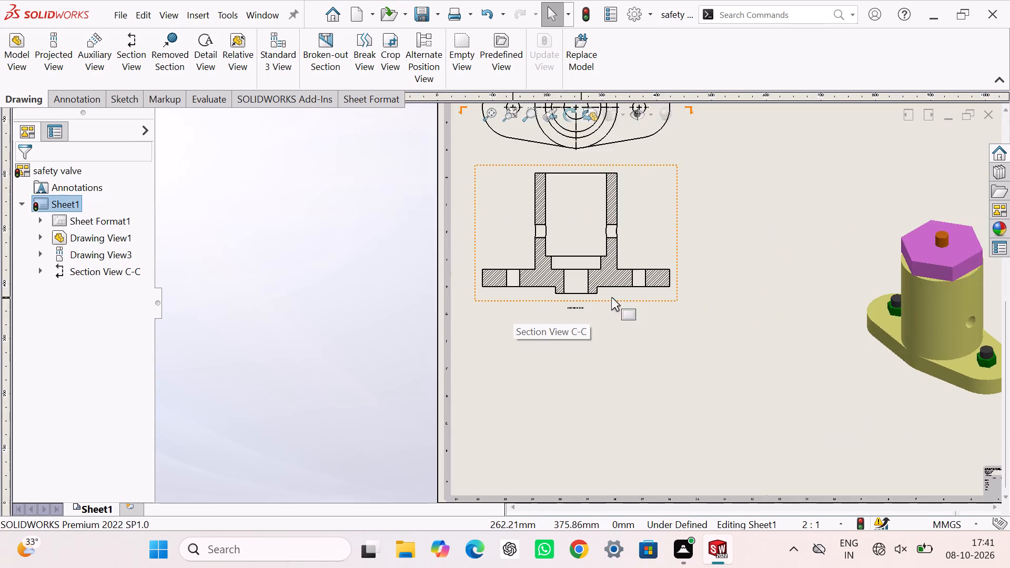
scroll(614, 298, down, 3)
scroll(587, 310, up, 7)
scroll(606, 240, down, 12)
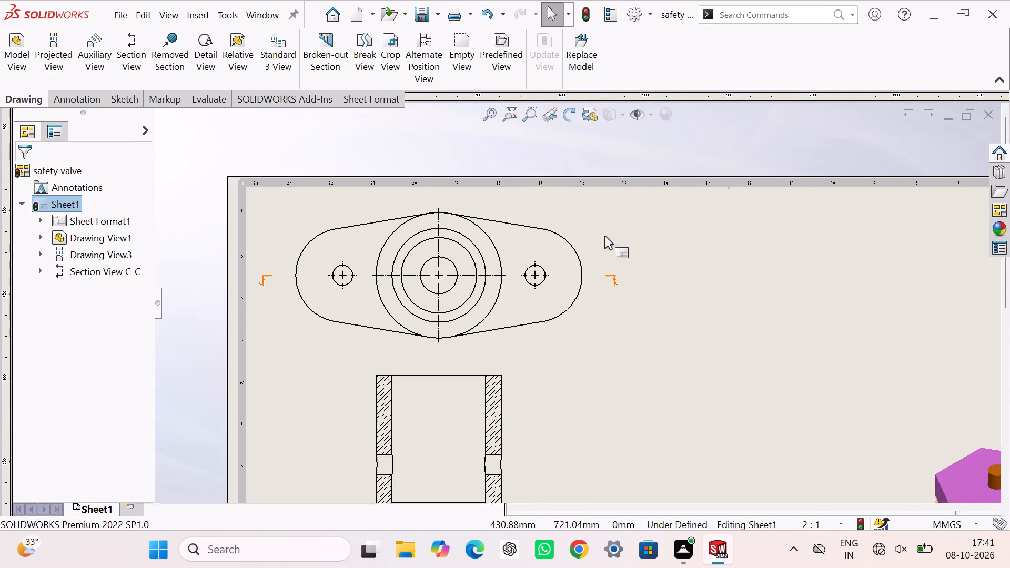
scroll(615, 282, down, 8)
double_click(599, 301)
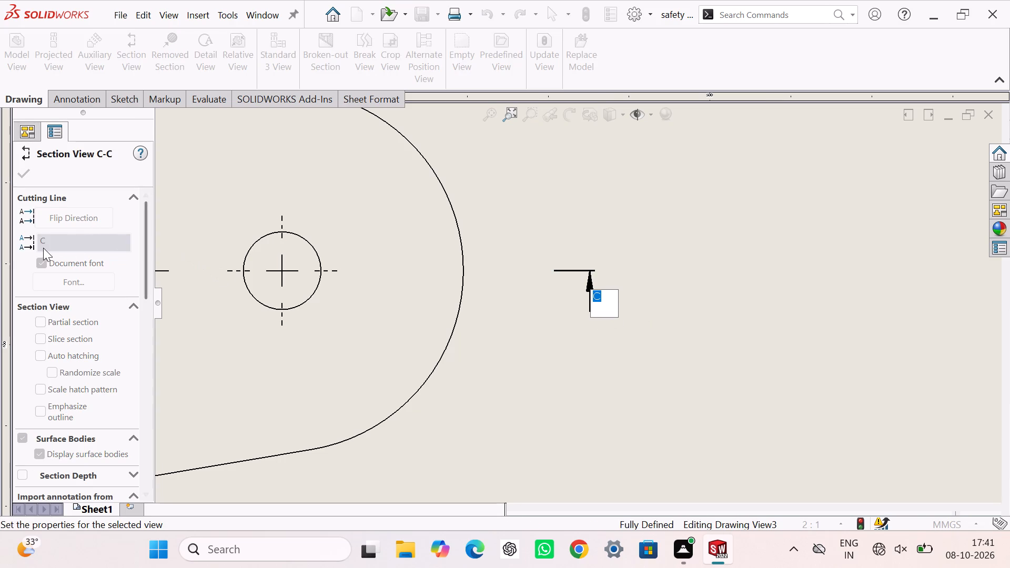
click(41, 262)
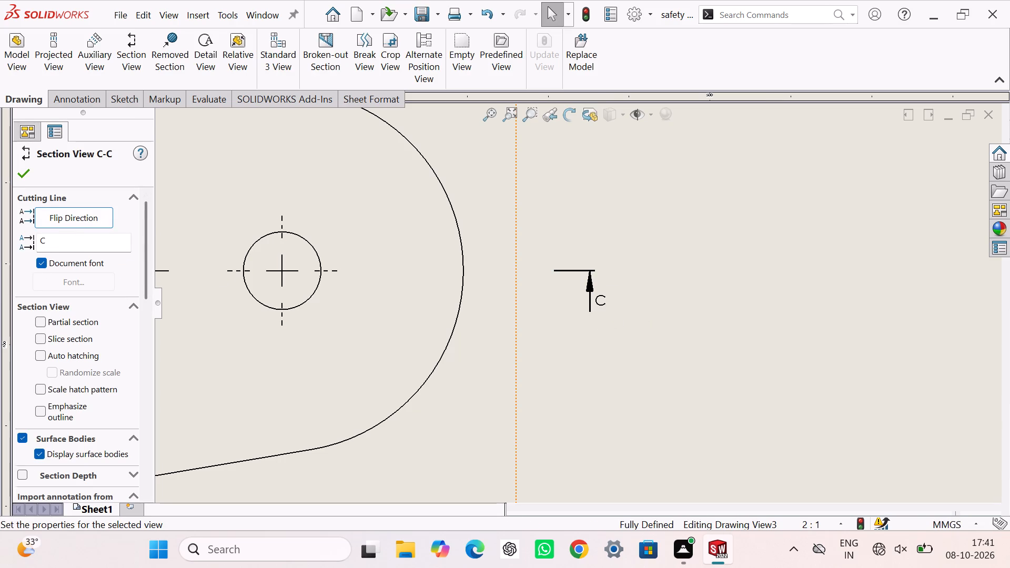
double_click(73, 240)
key(shift+a)
Finish editing the base's section view, keeping A as its cutting line label.
scroll(307, 206, up, 11)
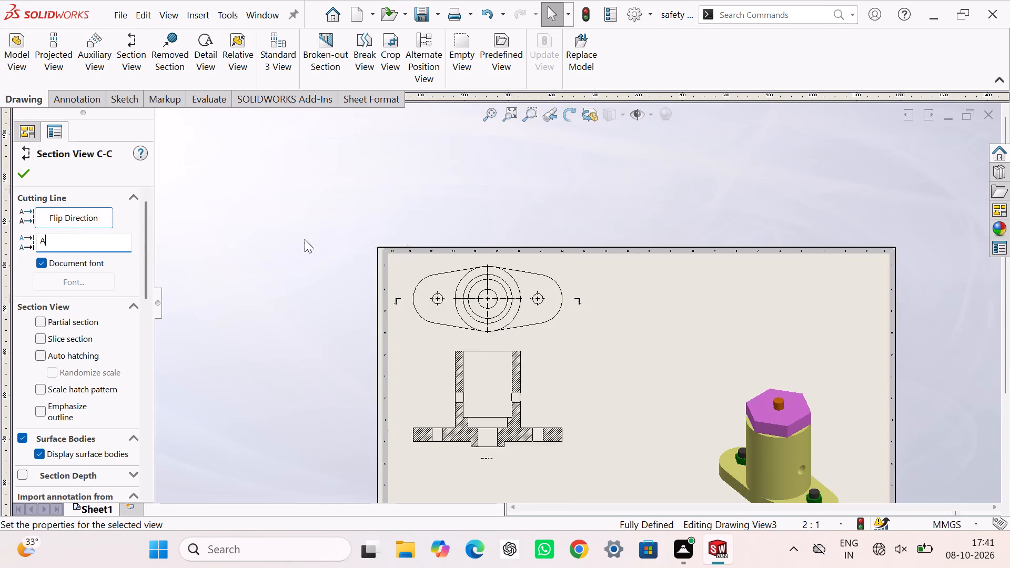
scroll(322, 316, down, 1)
scroll(476, 315, down, 10)
scroll(530, 344, up, 8)
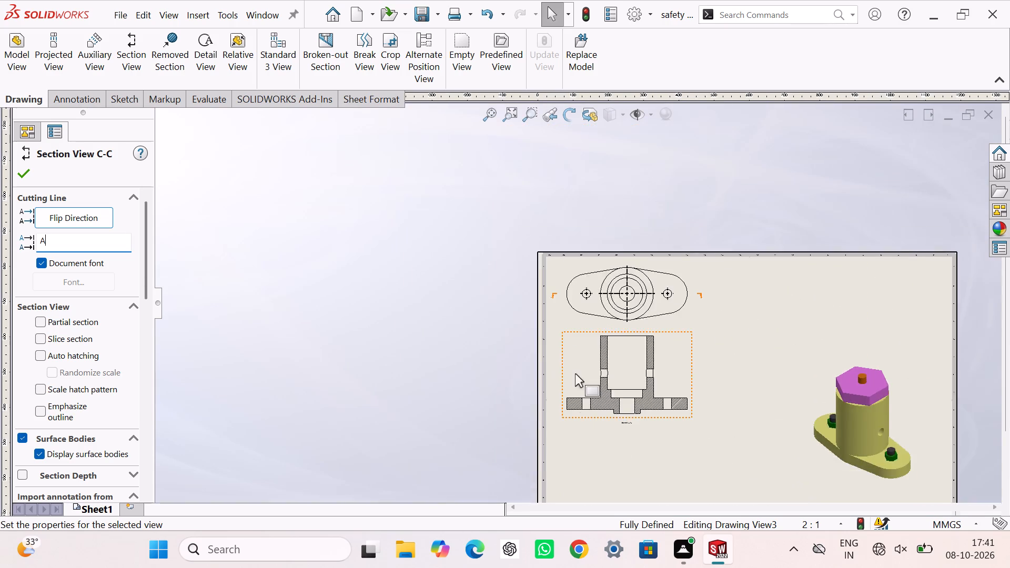
scroll(577, 391, down, 3)
scroll(660, 441, down, 6)
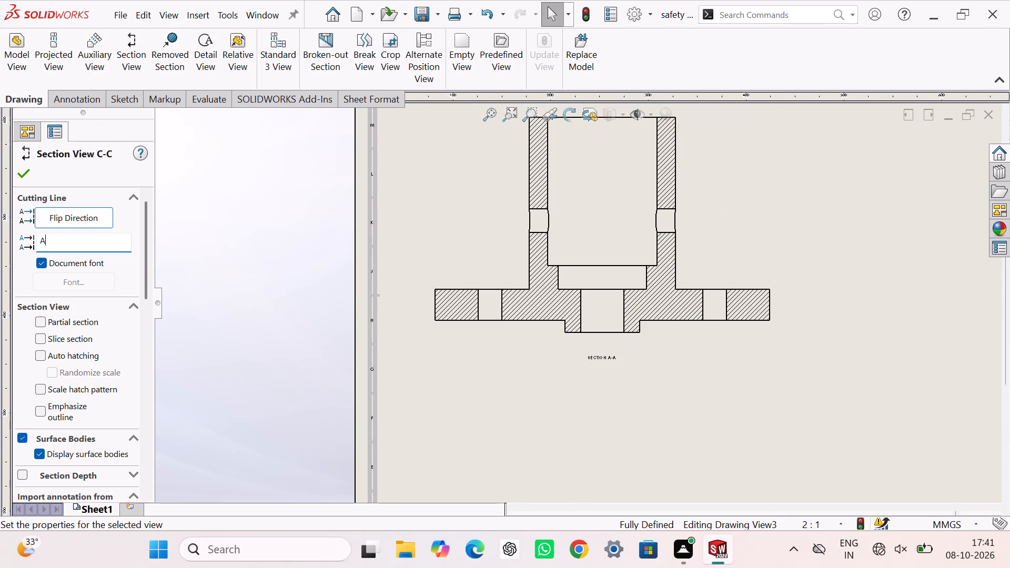
click(18, 176)
Project an isometric view of the base from section view A-A, placed to the right of the base's top view.
scroll(644, 339, up, 3)
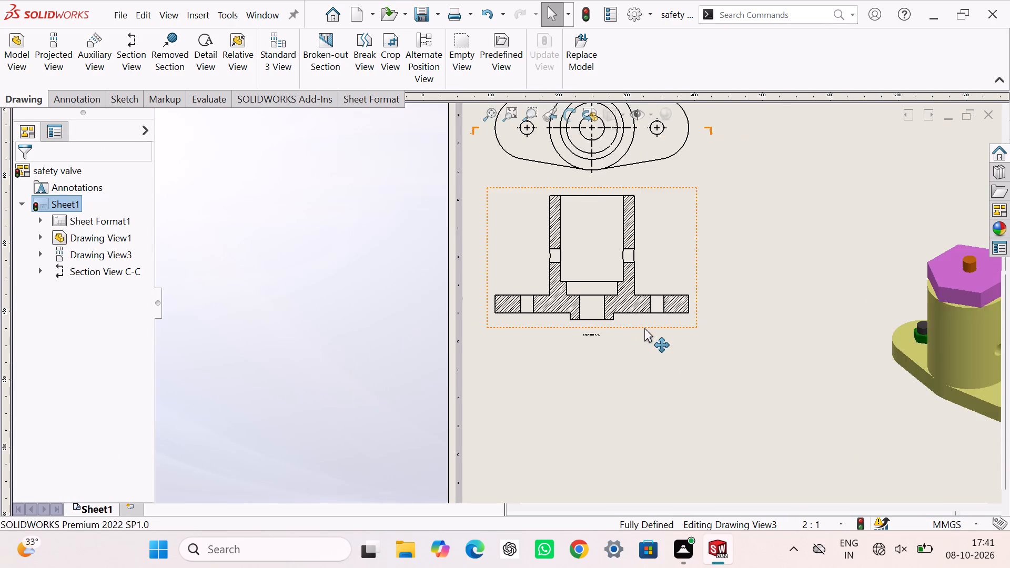
scroll(644, 328, up, 2)
click(715, 245)
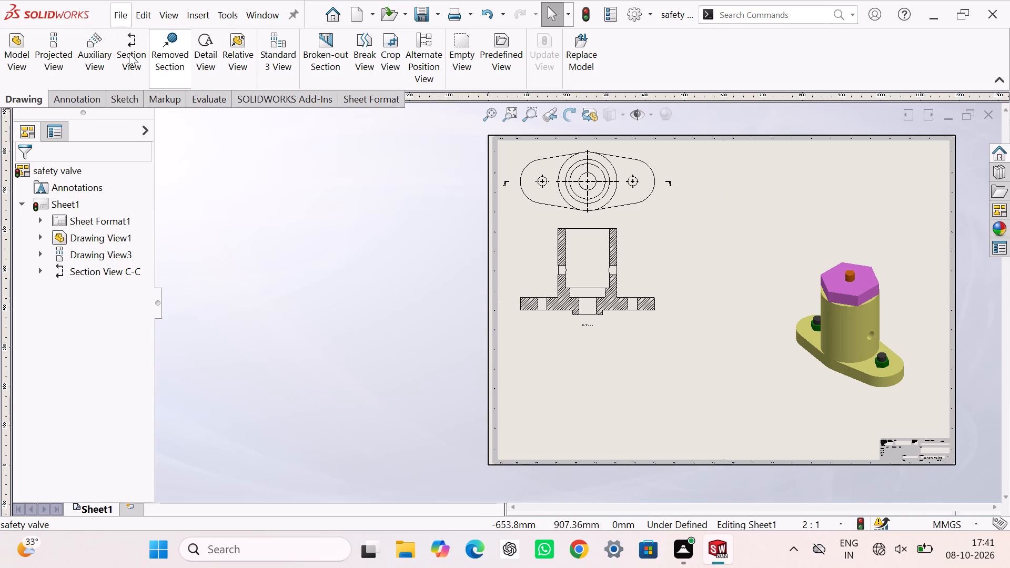
click(54, 48)
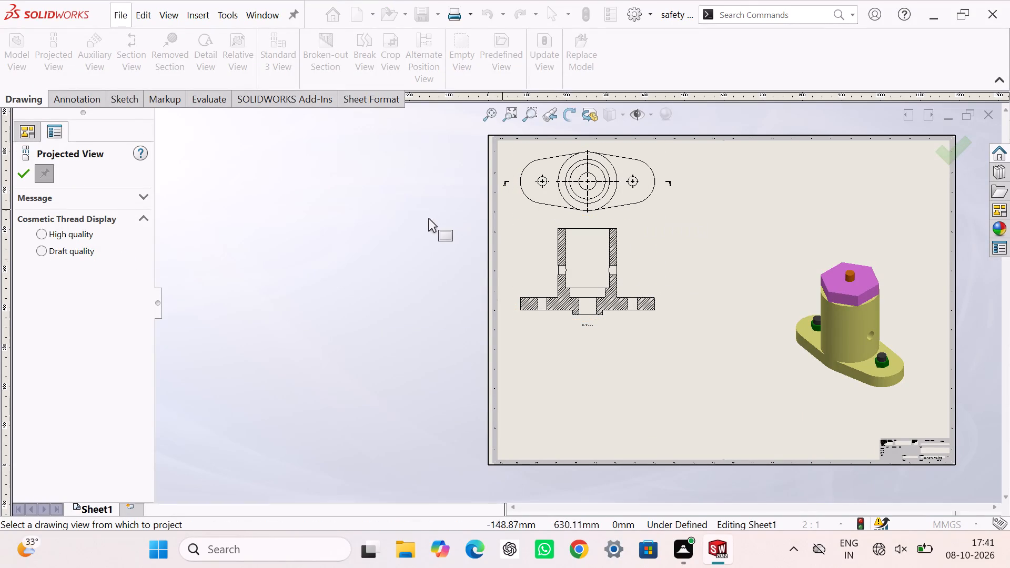
click(606, 274)
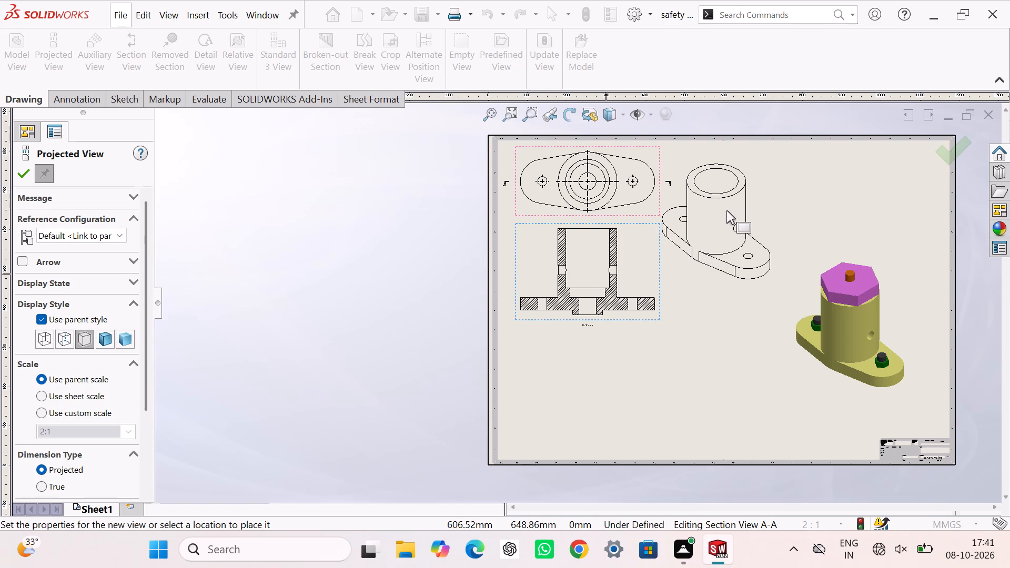
click(726, 210)
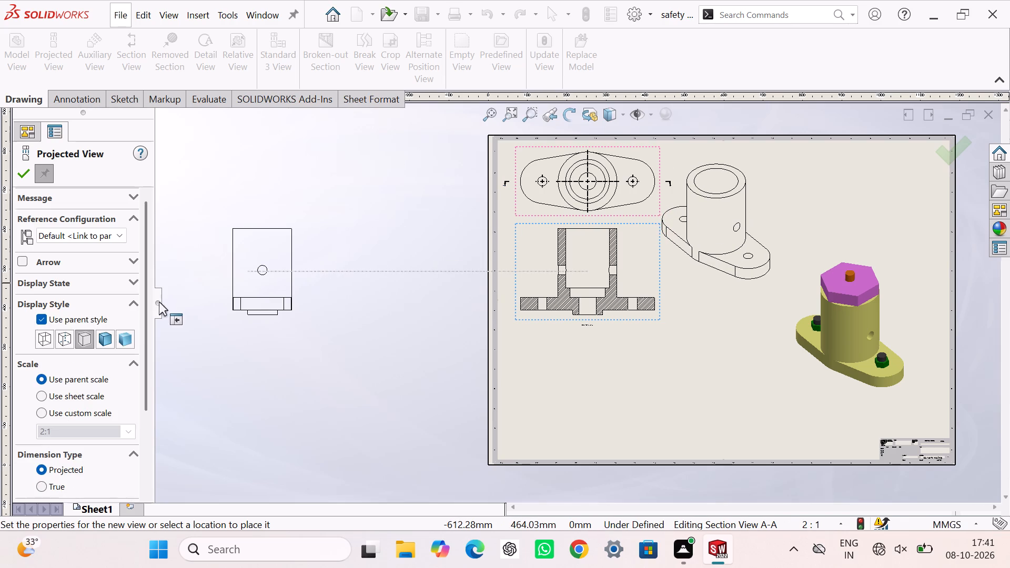
click(133, 336)
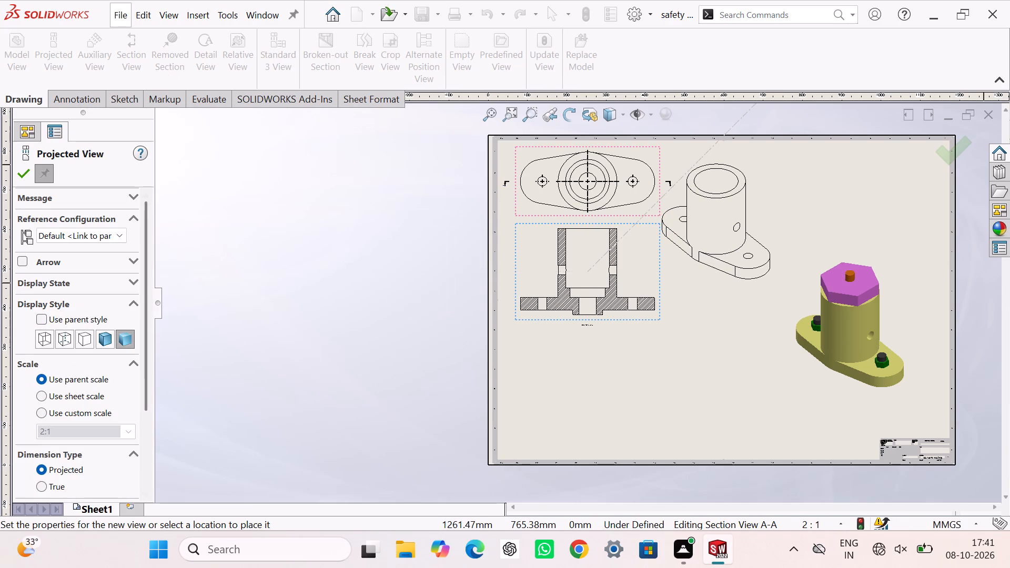
click(30, 167)
Set the display style of the base's isometric view to Shaded.
click(669, 215)
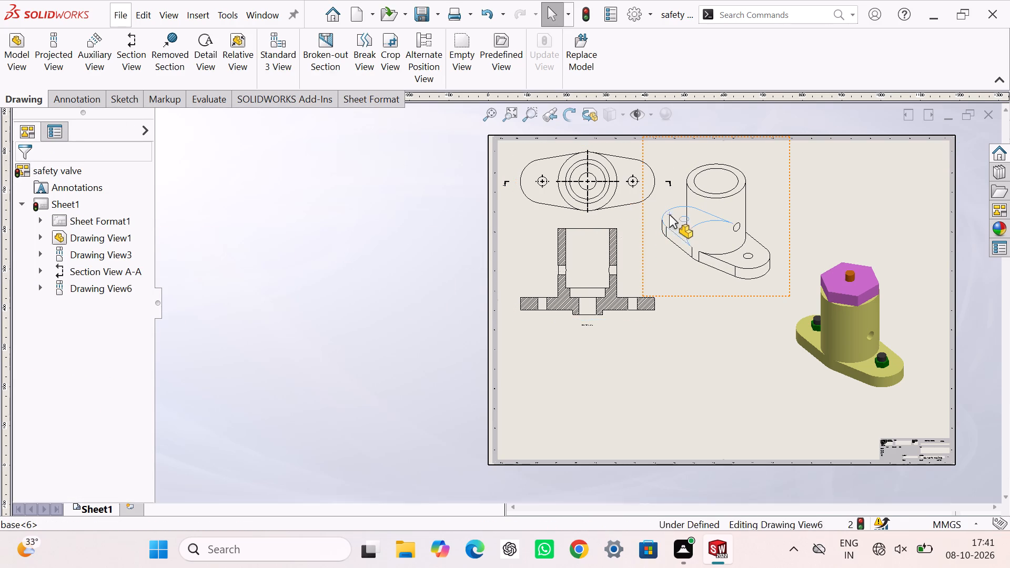
click(125, 319)
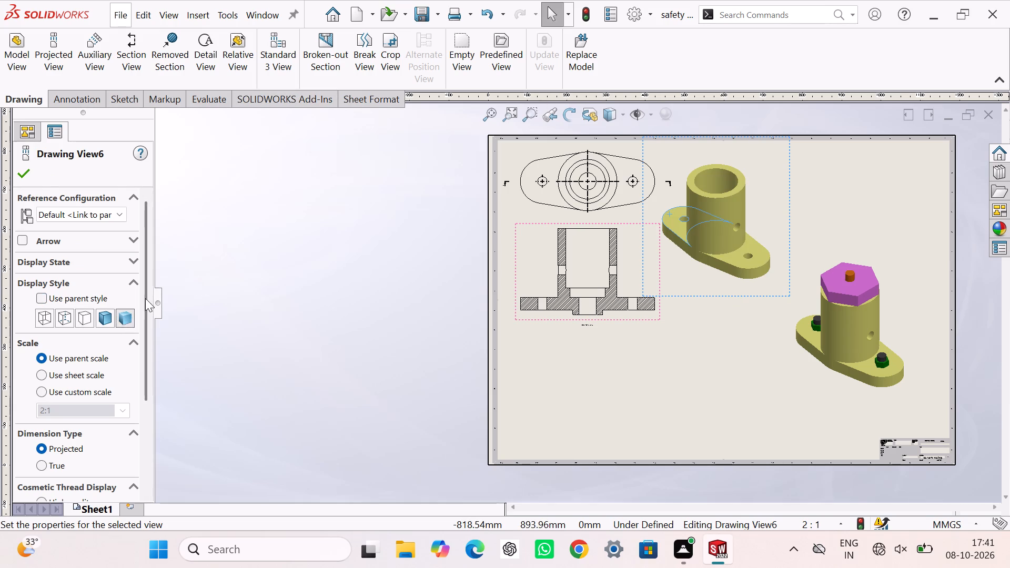
click(221, 270)
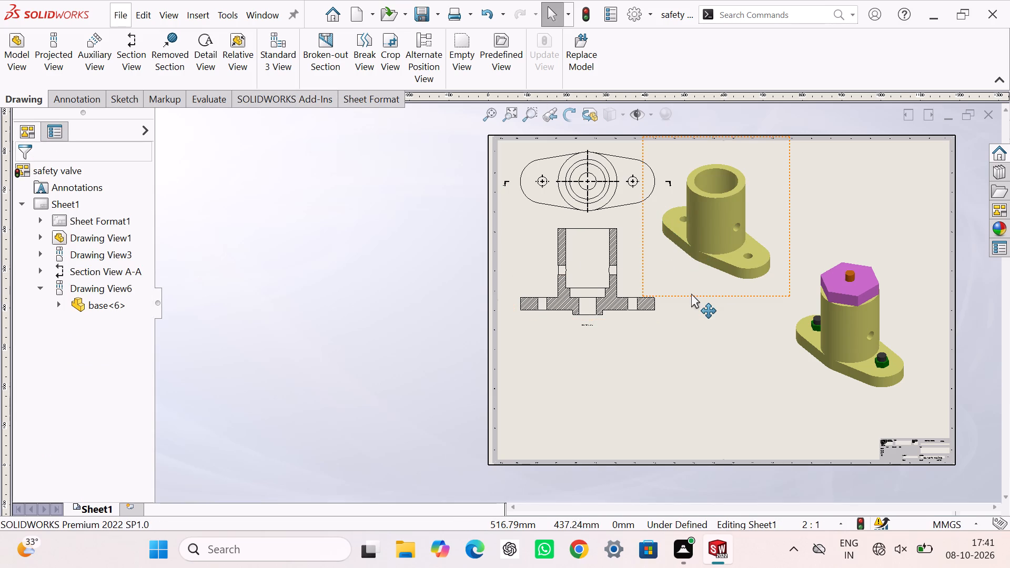
Move the base's shaded isometric view slightly closer to its top and section views.
drag(691, 293, 673, 287)
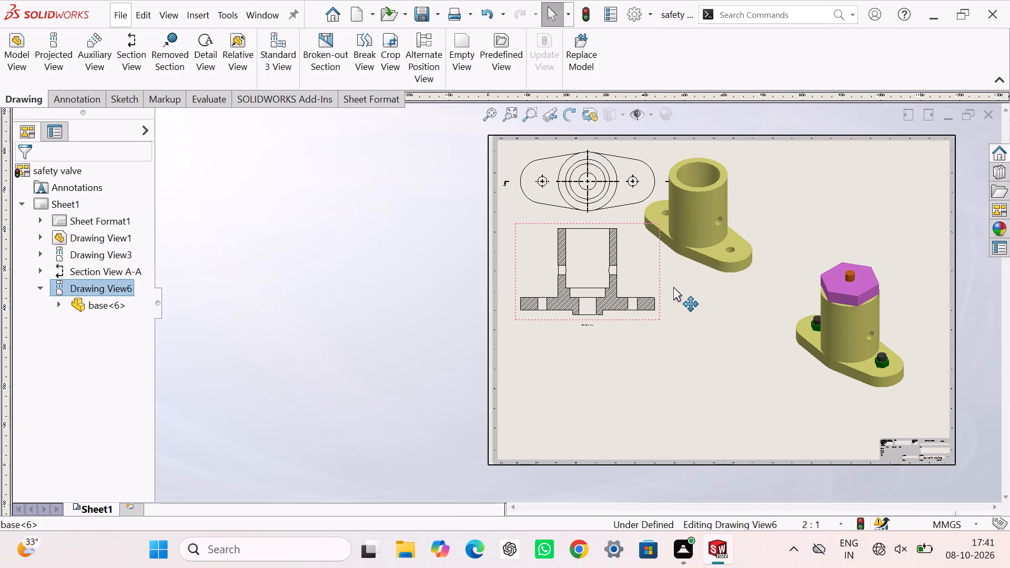
drag(673, 287, 680, 289)
click(387, 287)
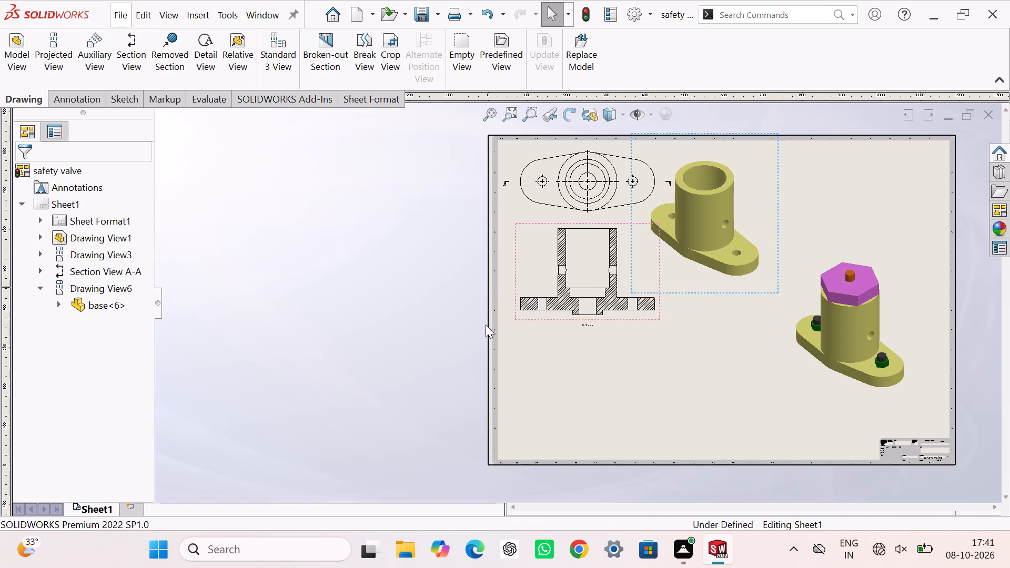
Insert the bolt part's front view on the sheet, to the right of the base's isometric view.
scroll(713, 390, up, 2)
scroll(699, 339, down, 1)
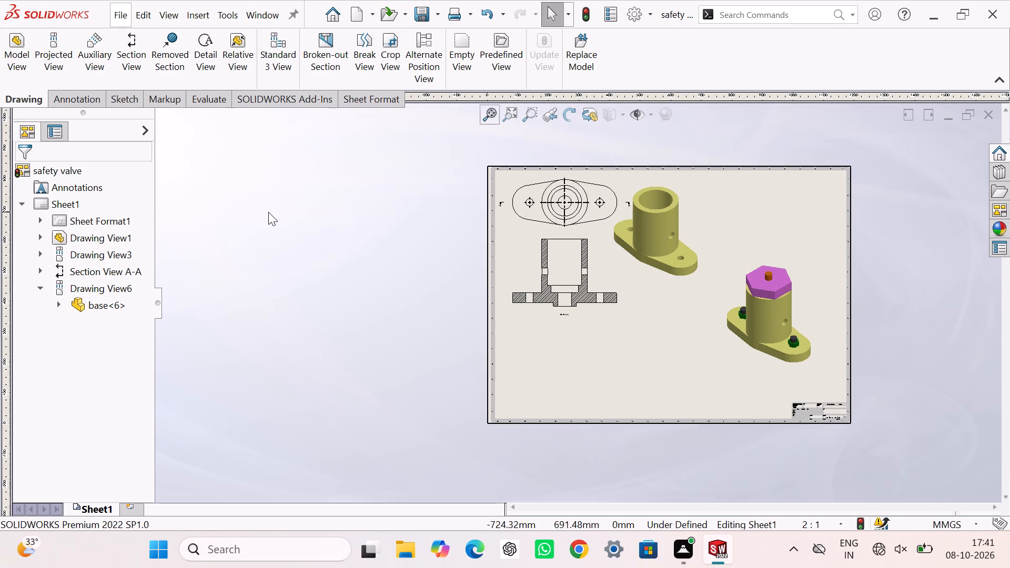
click(25, 48)
click(96, 393)
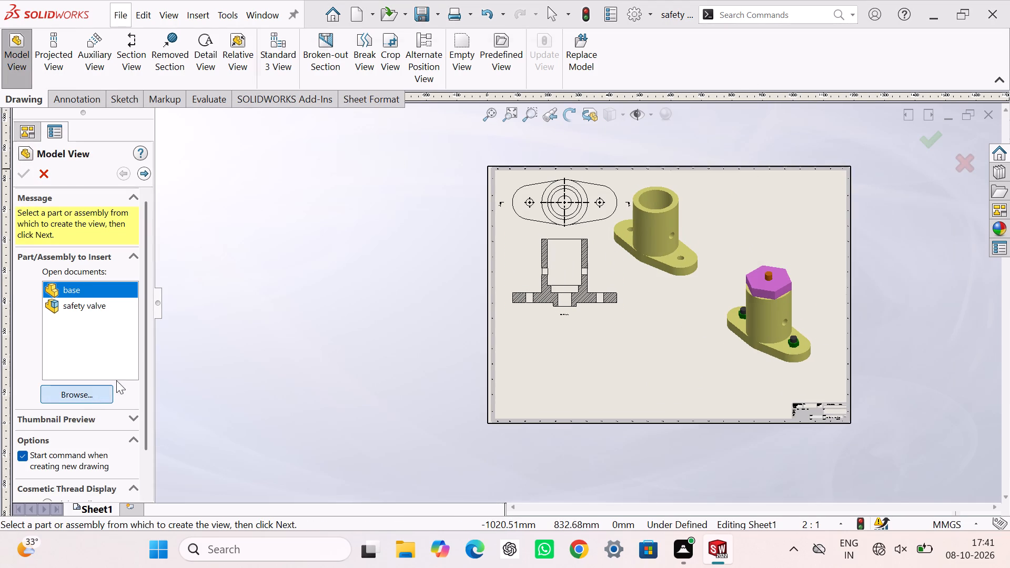
scroll(432, 257, down, 1)
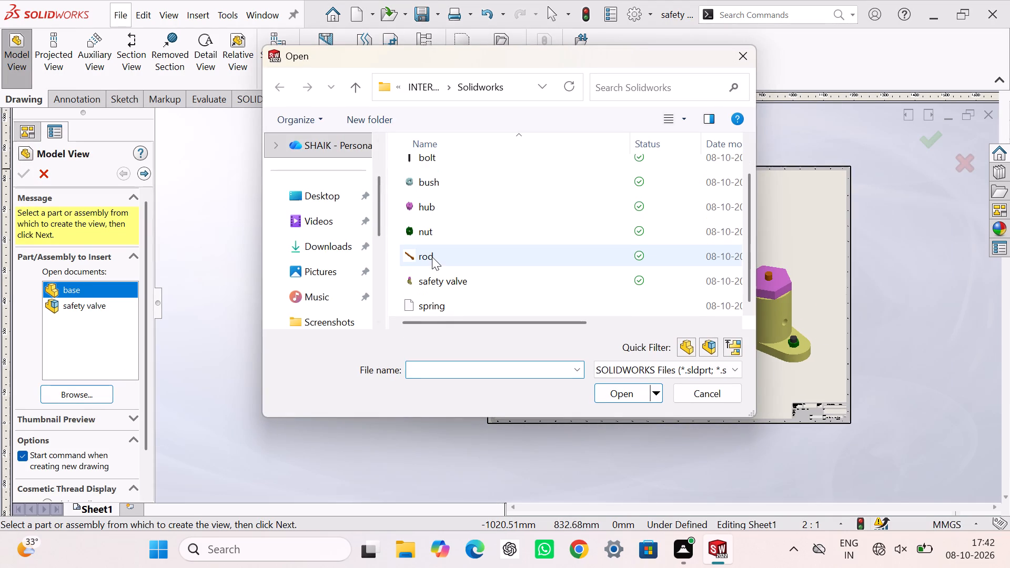
scroll(432, 257, down, 3)
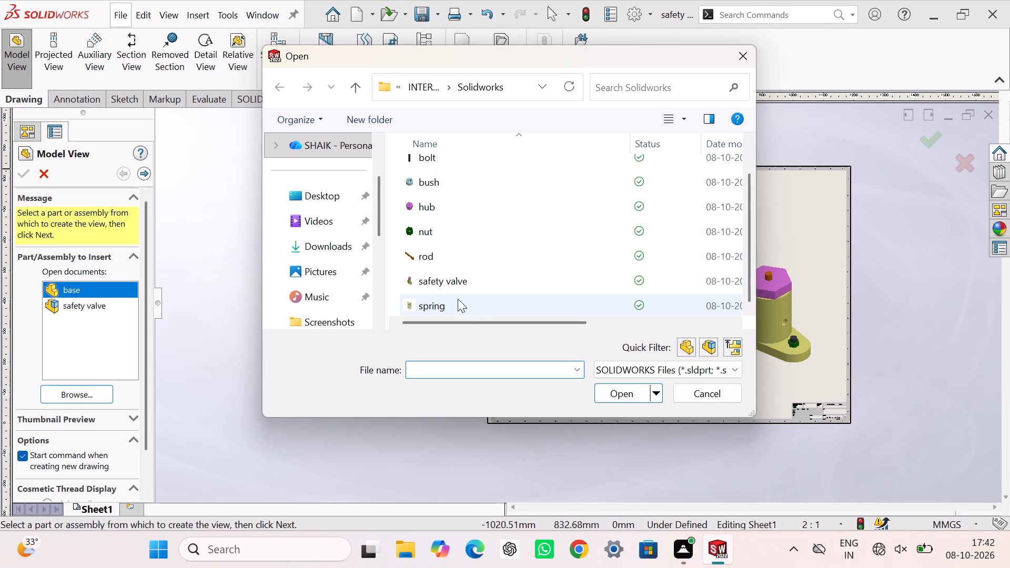
scroll(431, 178, up, 2)
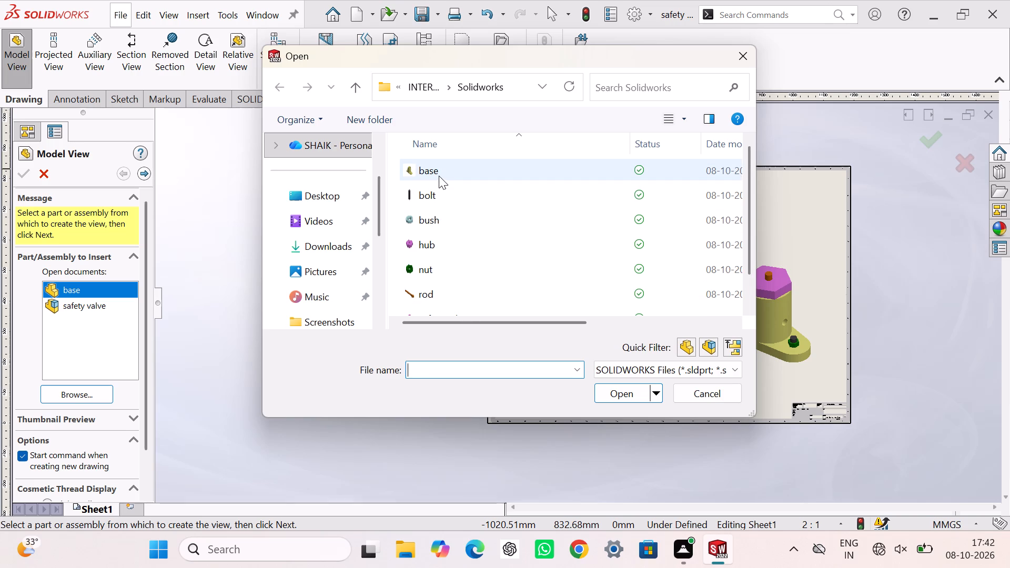
click(446, 198)
click(604, 385)
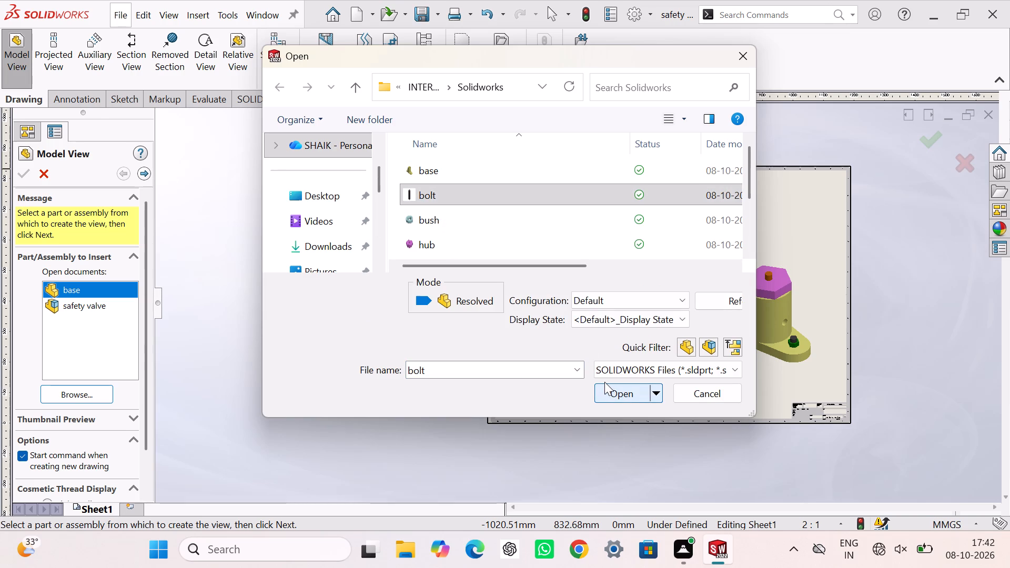
click(615, 395)
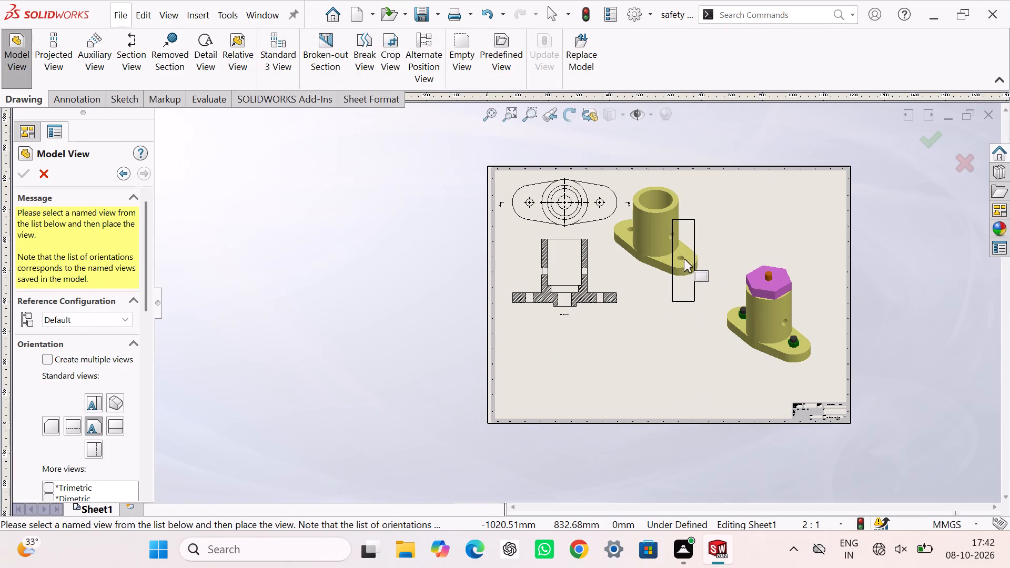
click(722, 226)
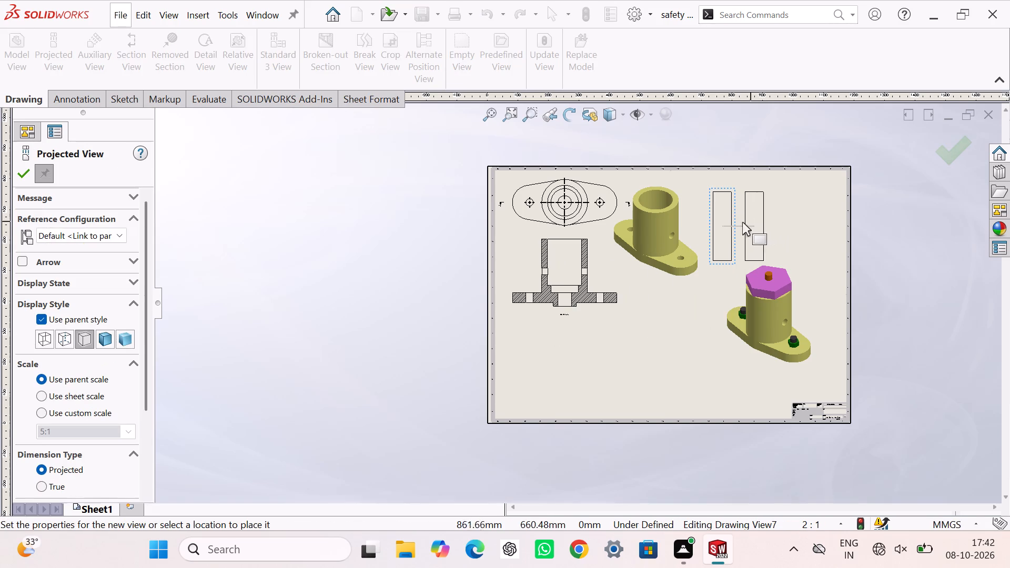
Project a shaded isometric view of the bolt, placed to the right of its front view.
click(126, 334)
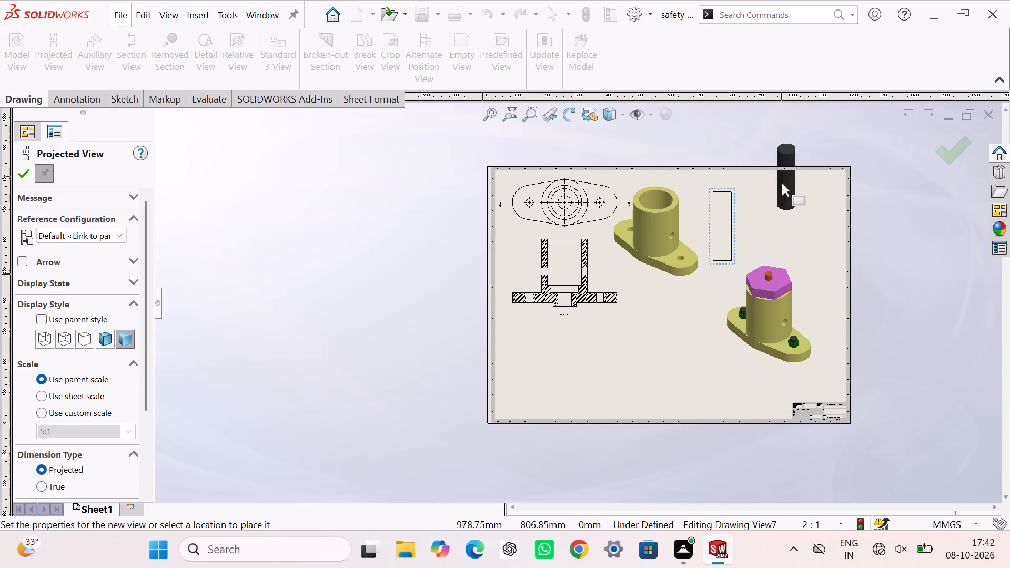
ctrl+click(769, 220)
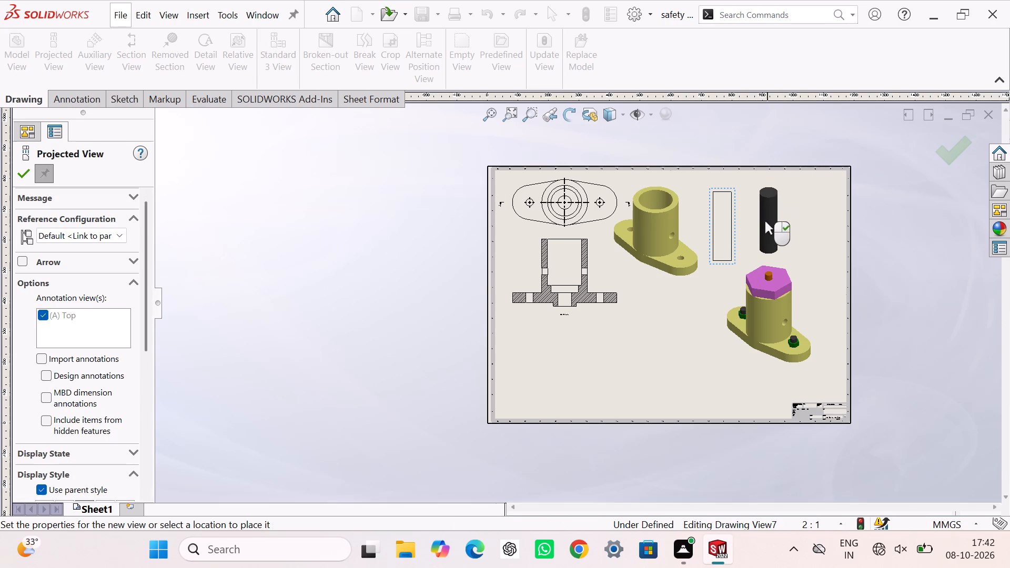
drag(142, 354, 148, 448)
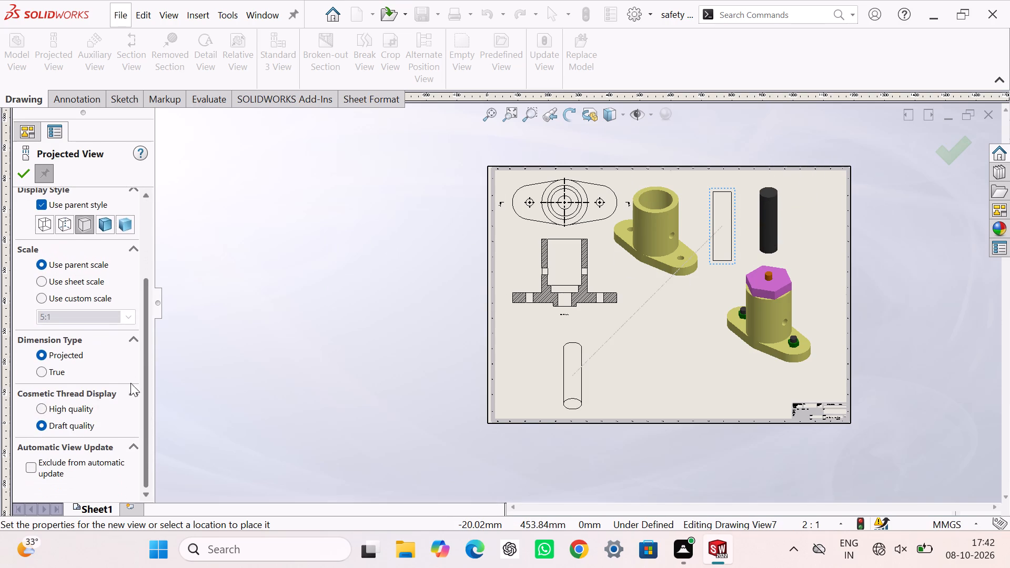
click(27, 166)
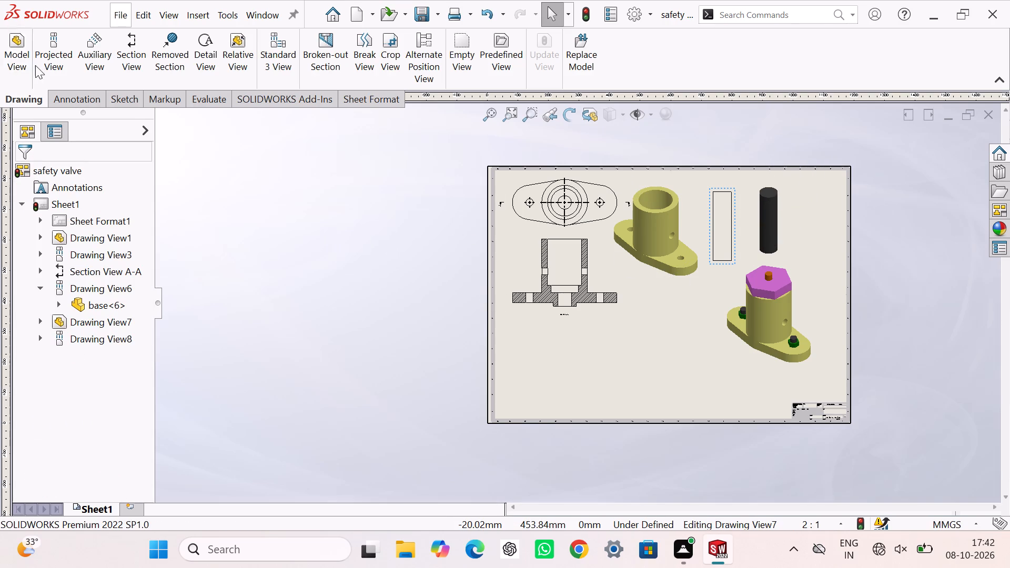
Insert the bush part's front view below the base's section view, and project its top view directly above it.
click(16, 38)
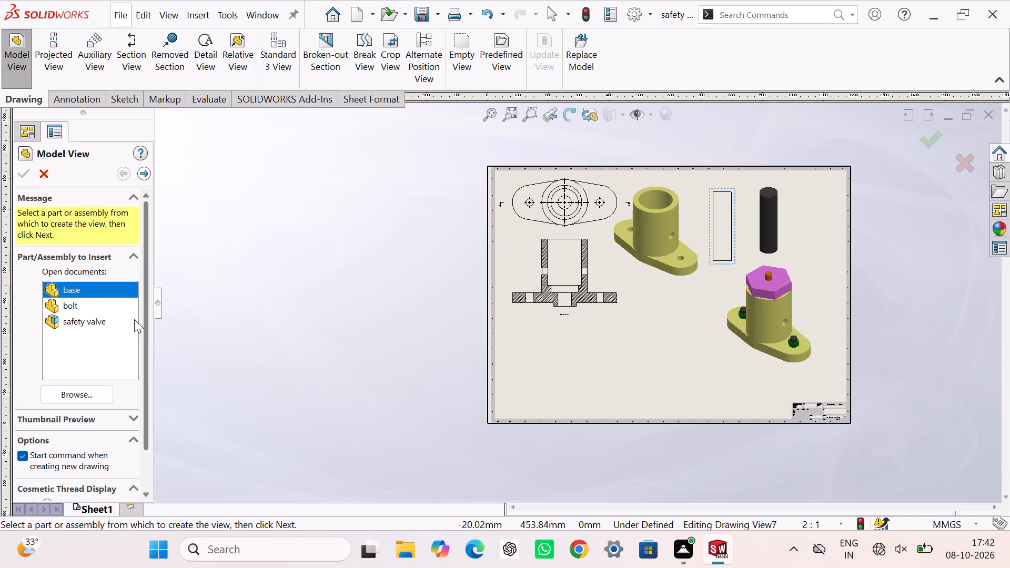
click(90, 392)
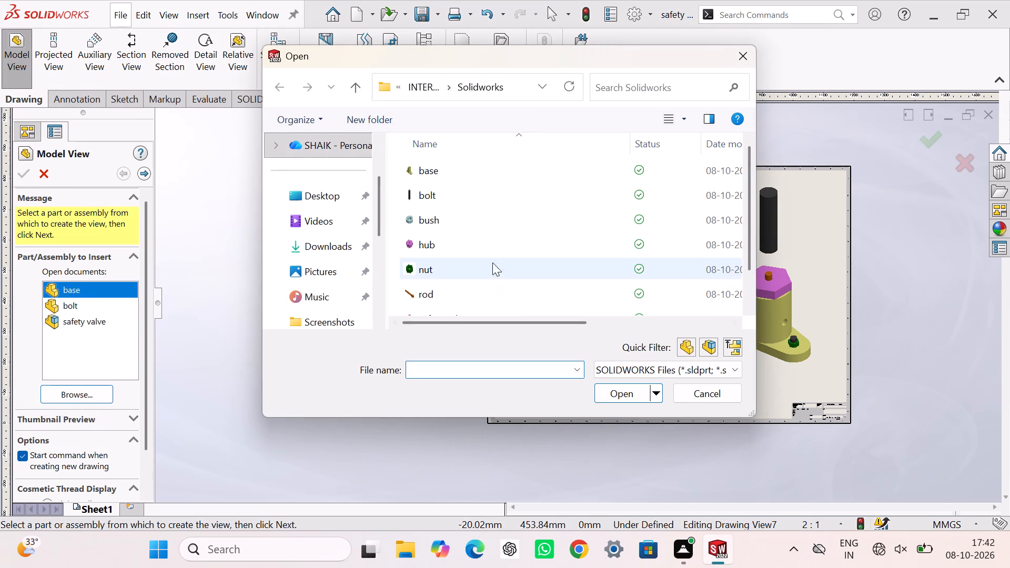
click(465, 220)
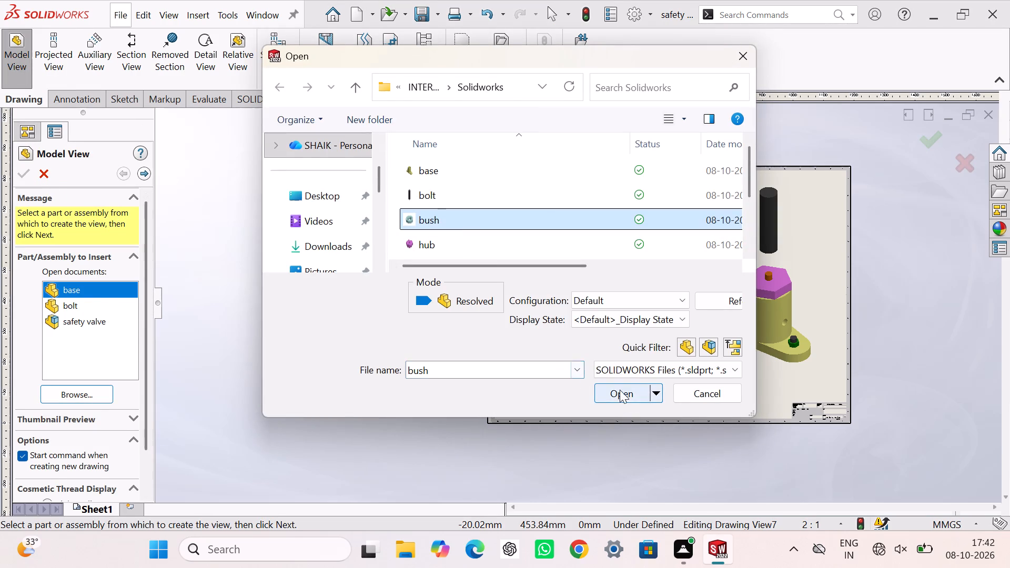
click(619, 388)
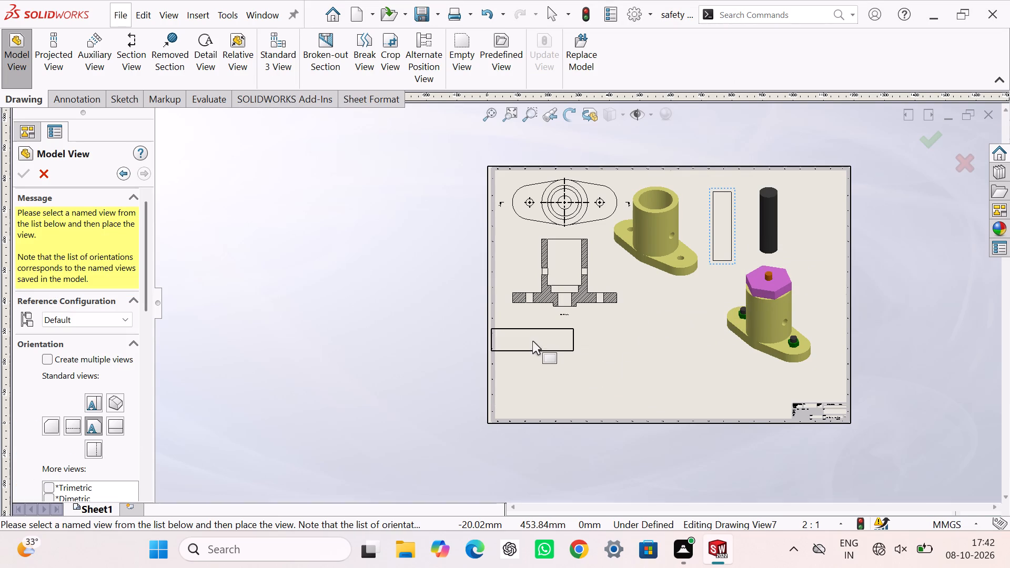
click(549, 368)
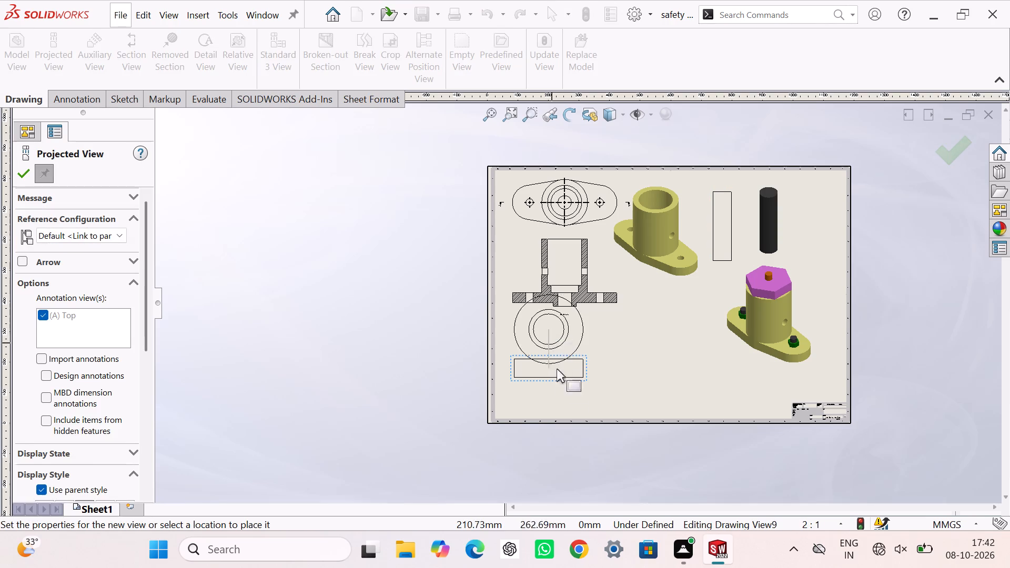
click(554, 323)
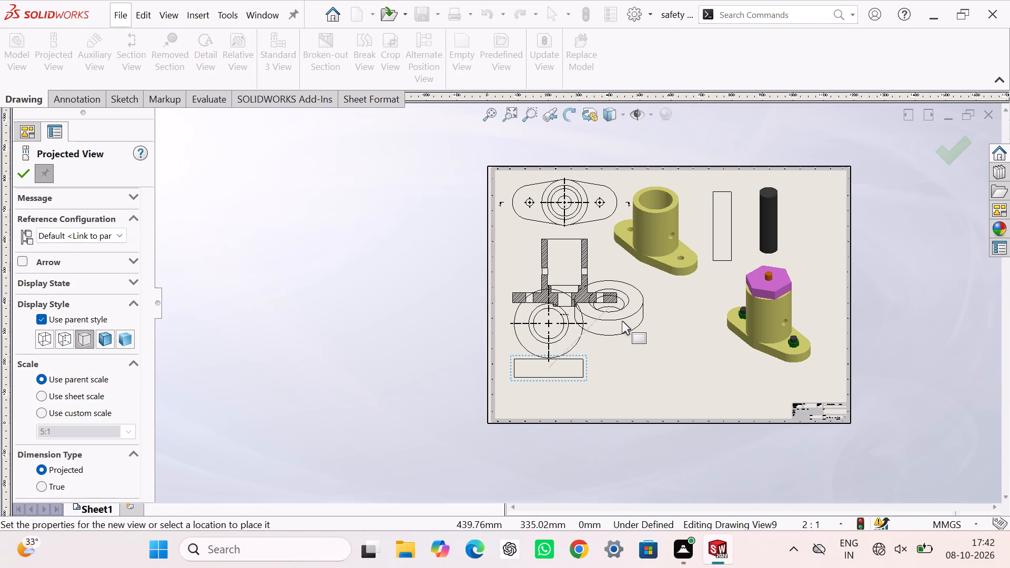
Project a shaded isometric view of the bush, placed to the right of its top and front views.
click(121, 342)
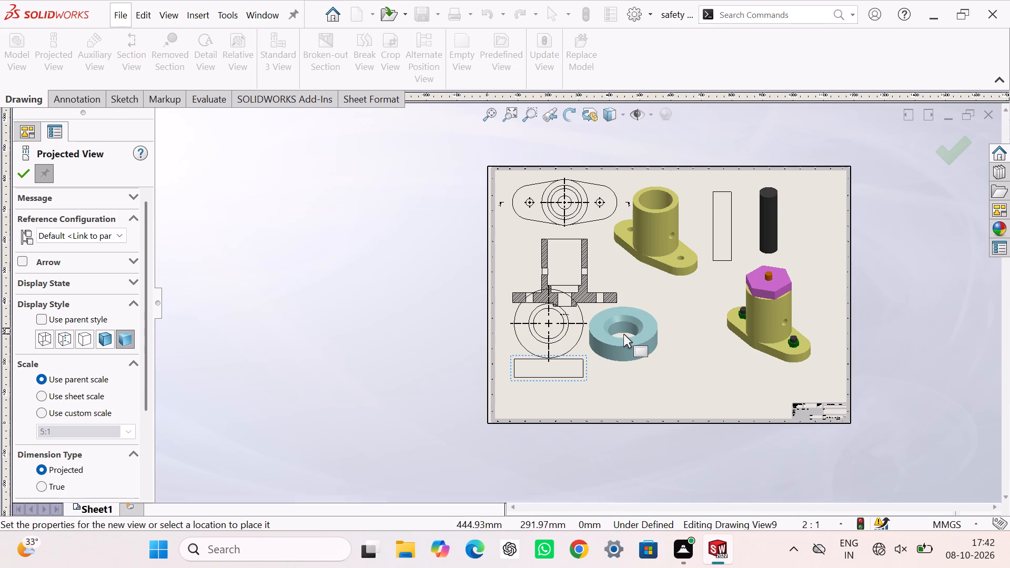
ctrl+click(623, 334)
key(Escape)
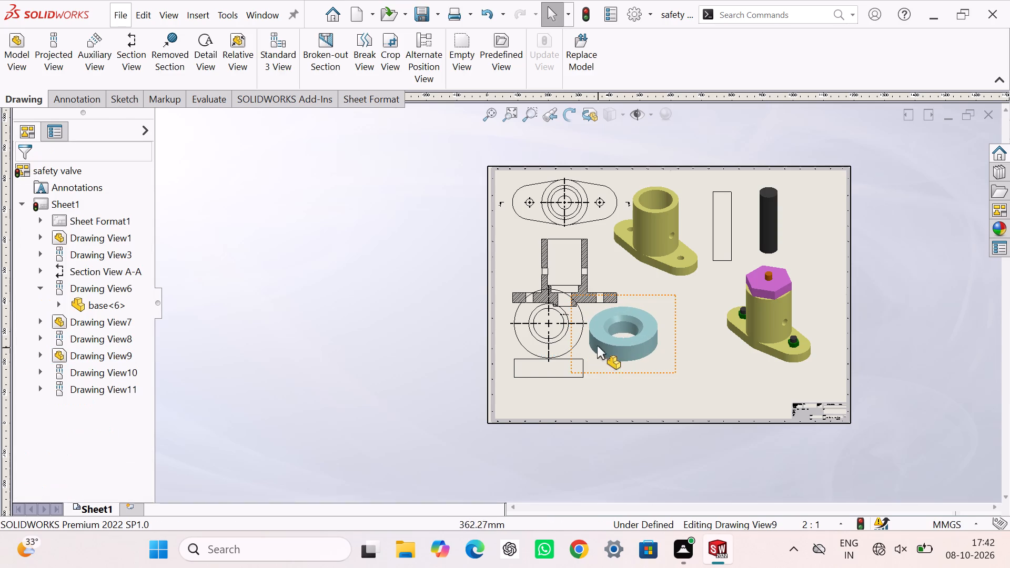
scroll(575, 240, down, 8)
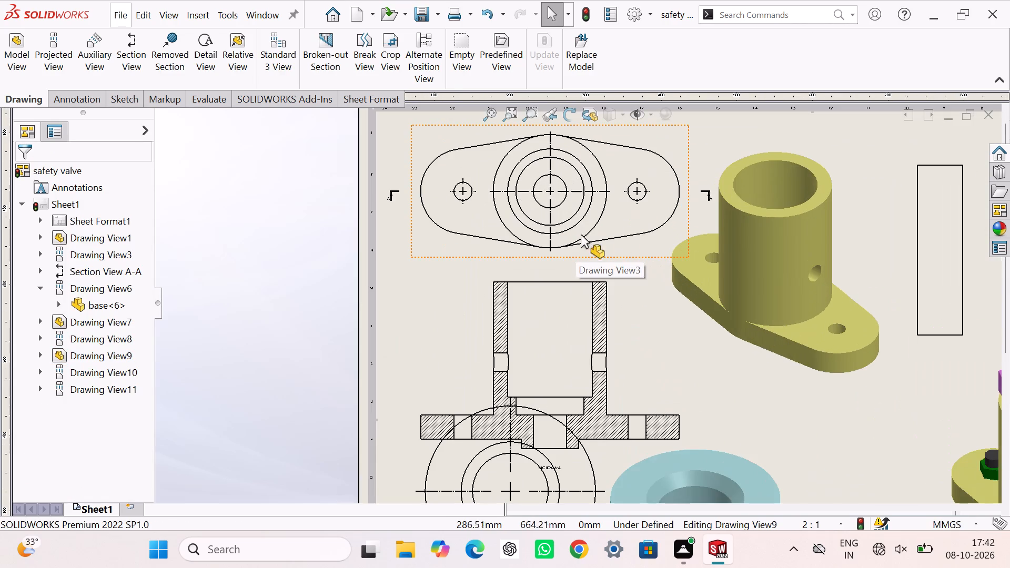
Move the base's top view slightly up and left, and bring its section view up close beneath it.
scroll(674, 131, up, 2)
scroll(667, 140, down, 1)
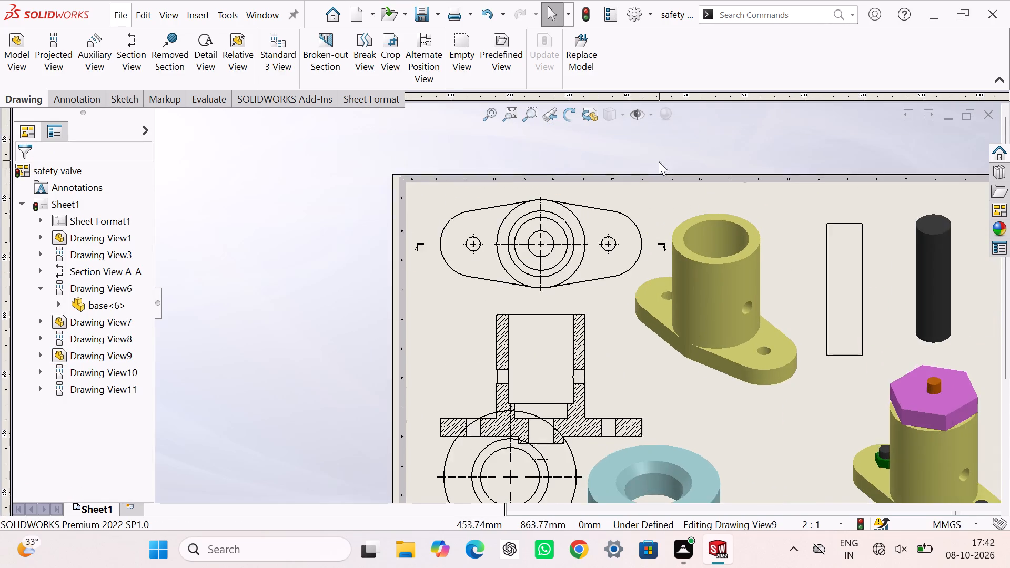
scroll(659, 161, down, 1)
drag(604, 201, 590, 198)
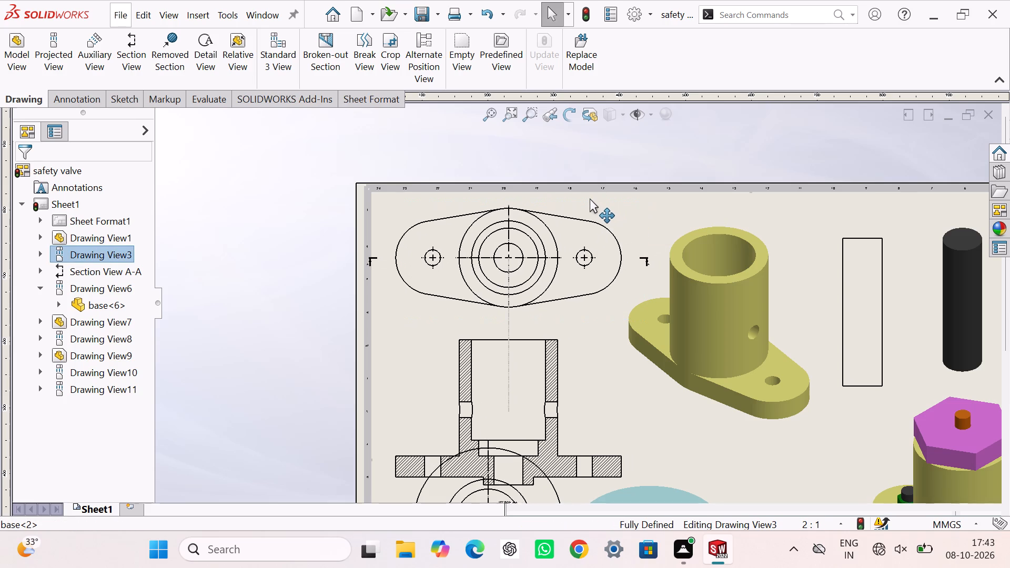
drag(590, 198, 588, 196)
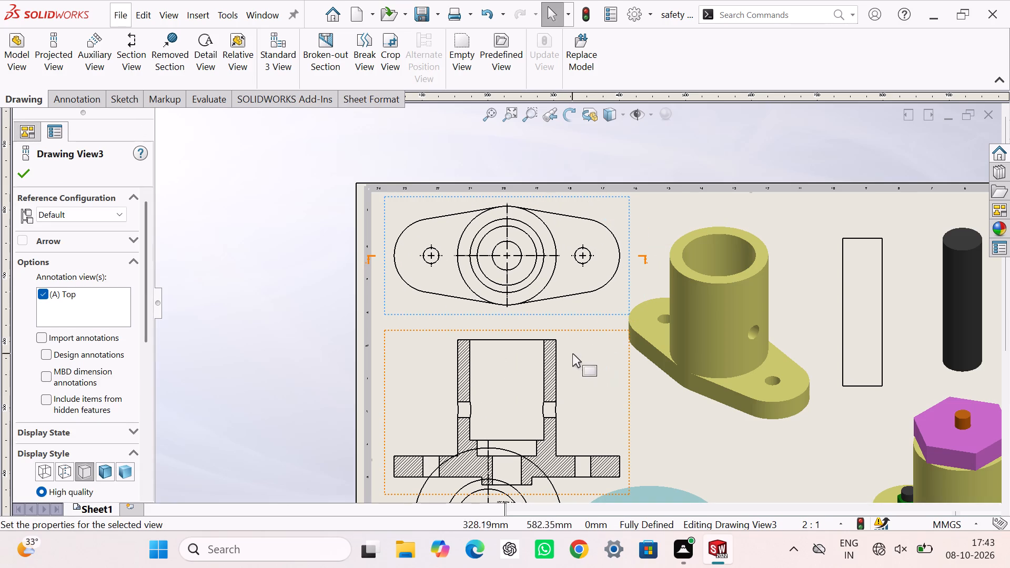
drag(562, 330, 562, 309)
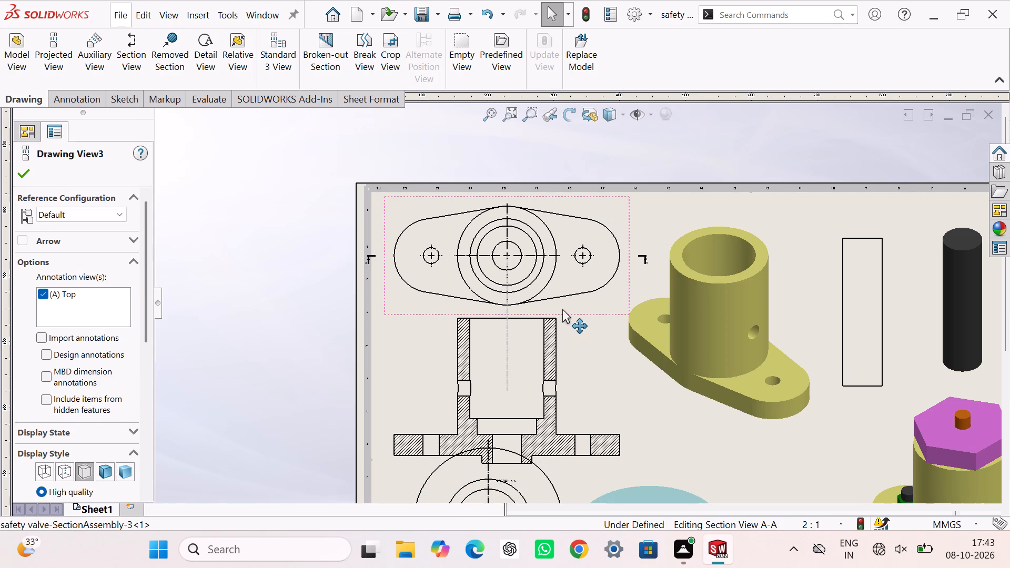
drag(562, 309, 562, 307)
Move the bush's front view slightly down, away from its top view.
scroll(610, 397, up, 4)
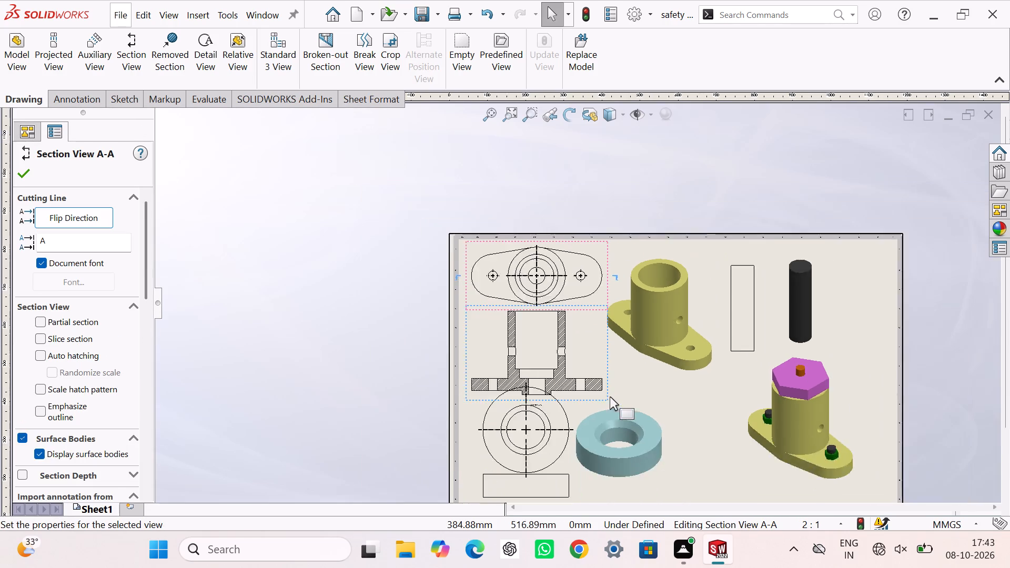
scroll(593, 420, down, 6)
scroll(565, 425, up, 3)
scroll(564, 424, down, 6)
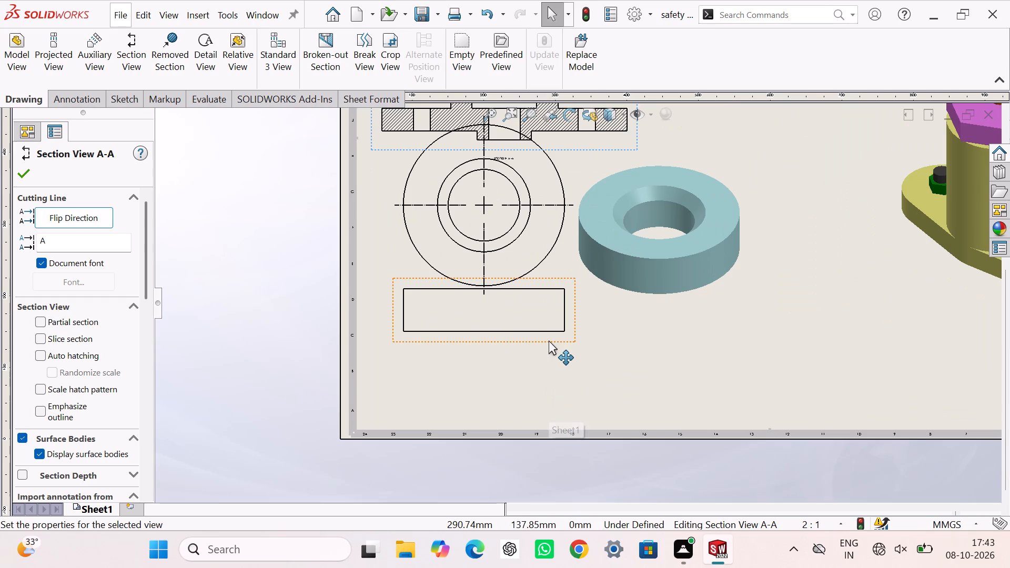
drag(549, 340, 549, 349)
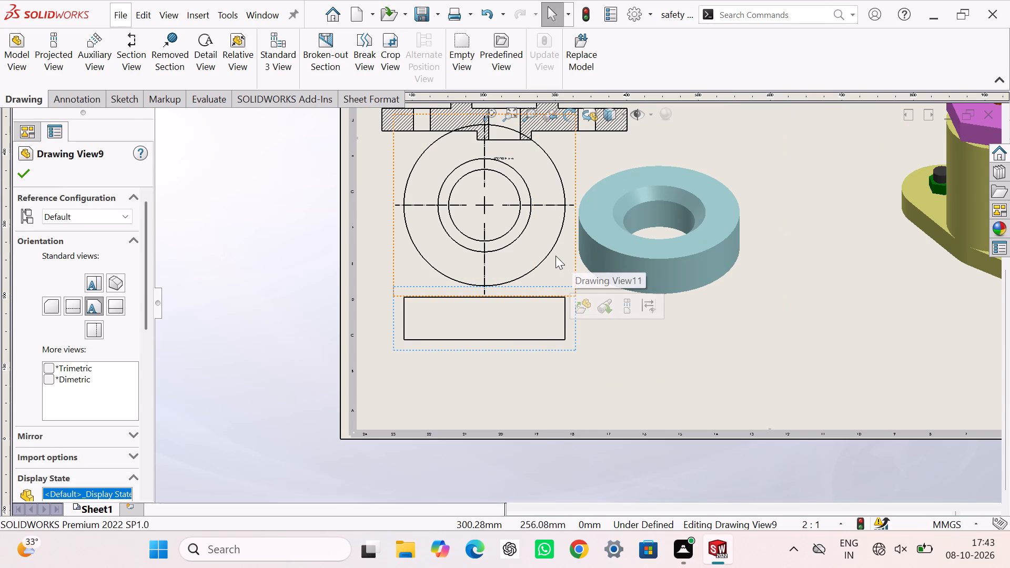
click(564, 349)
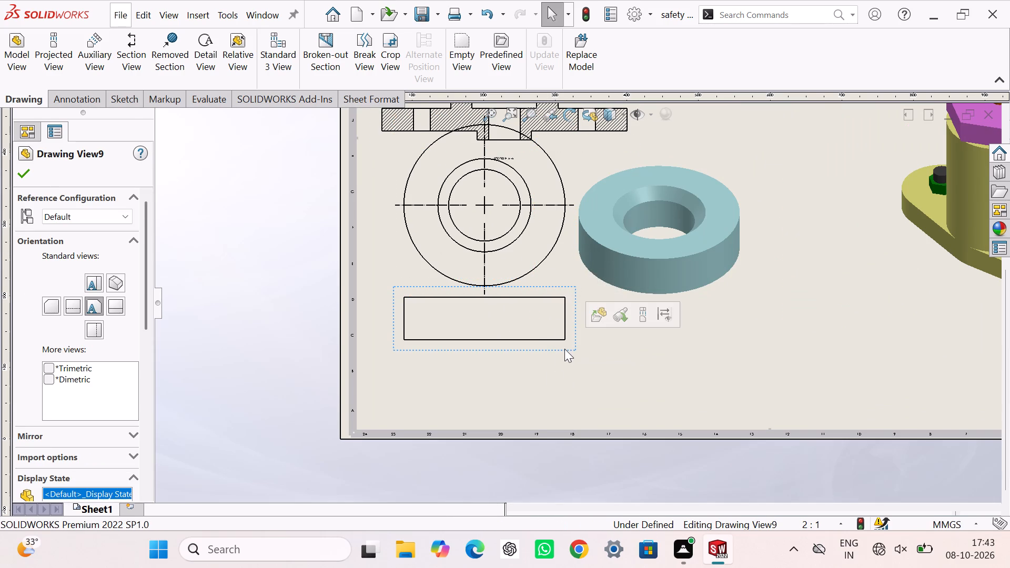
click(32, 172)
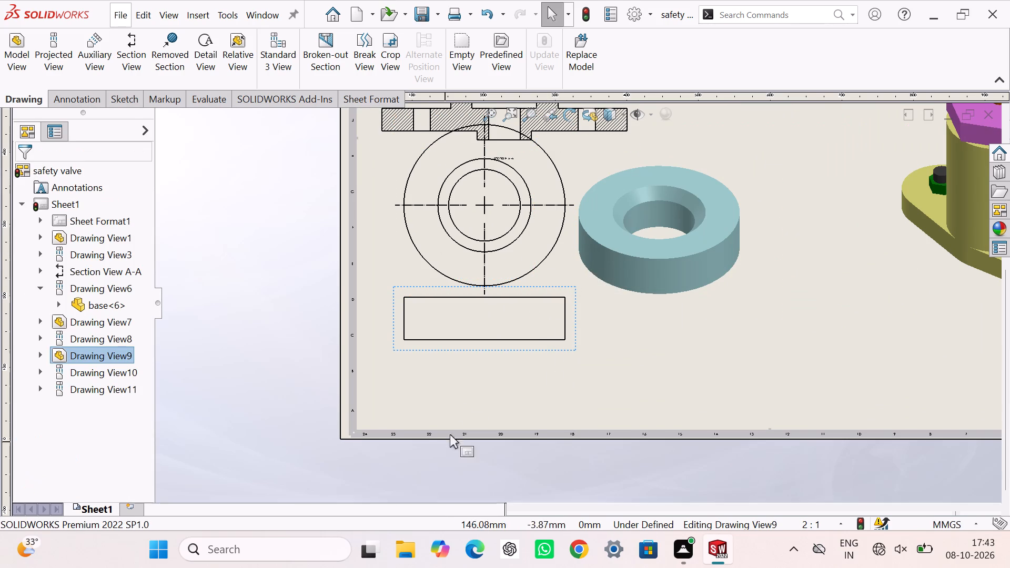
Set the custom scale of the bush's front view to 3:1.
click(470, 349)
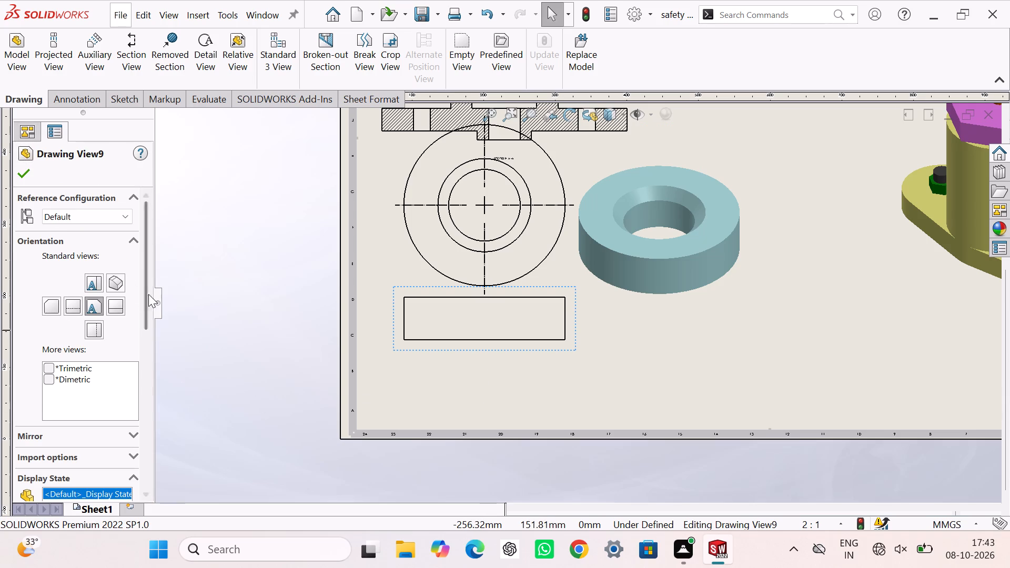
drag(149, 303, 168, 430)
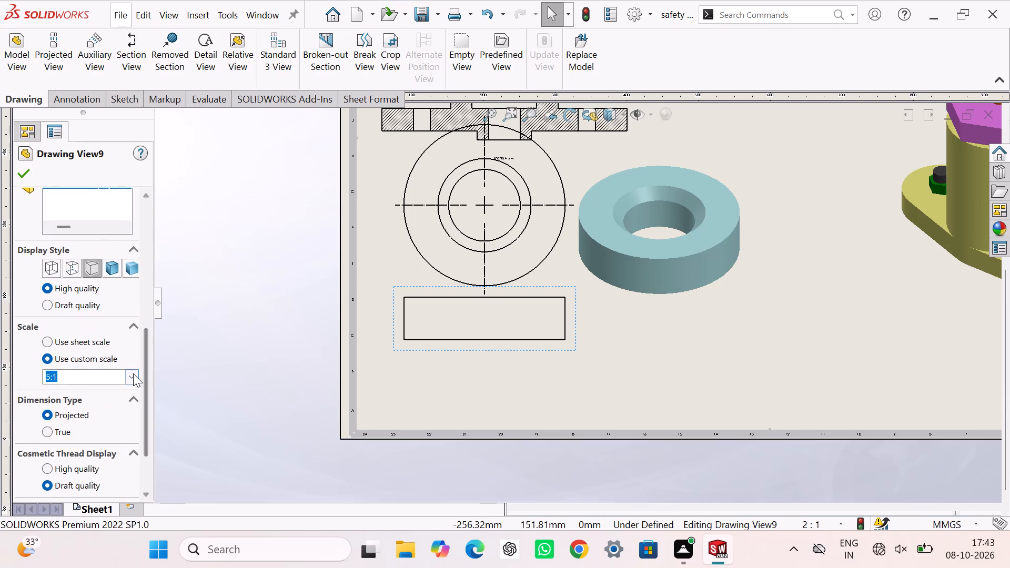
click(133, 373)
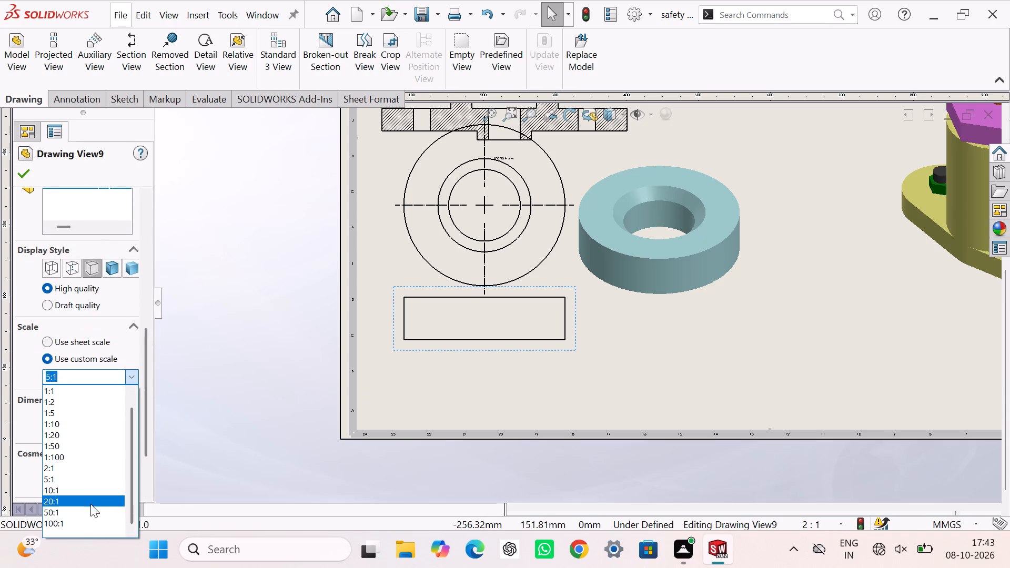
scroll(109, 520, down, 2)
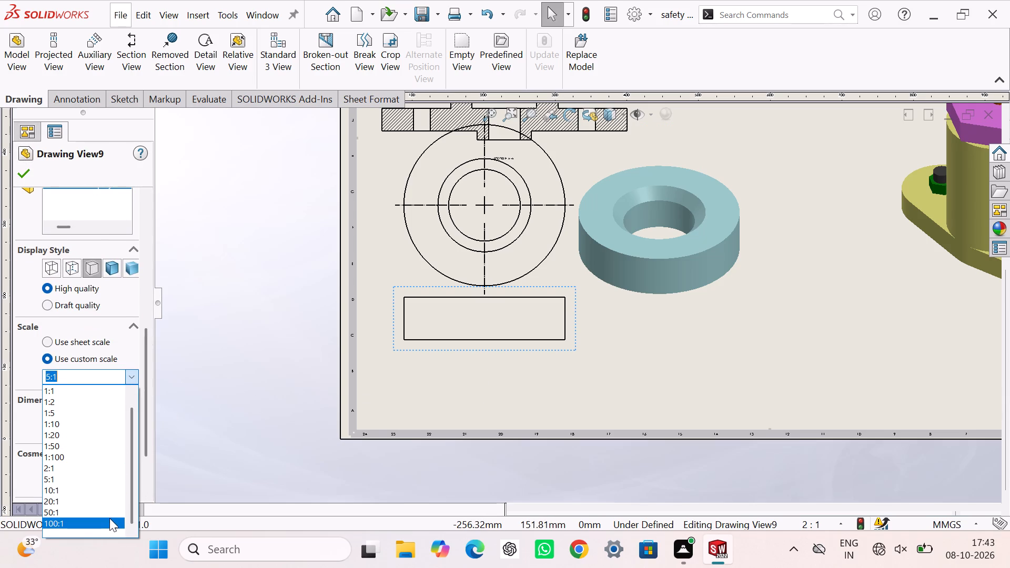
scroll(109, 518, down, 2)
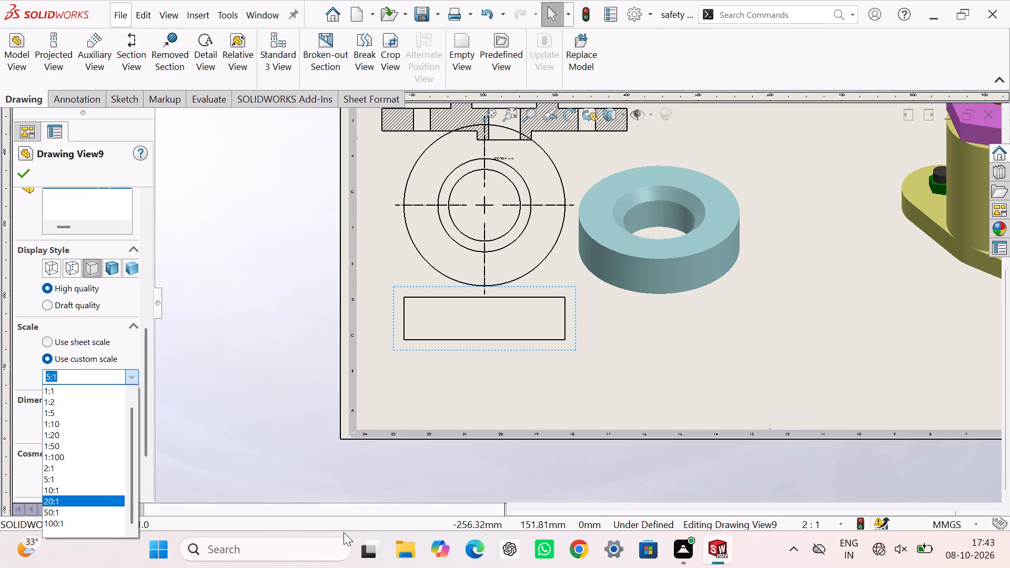
key(3)
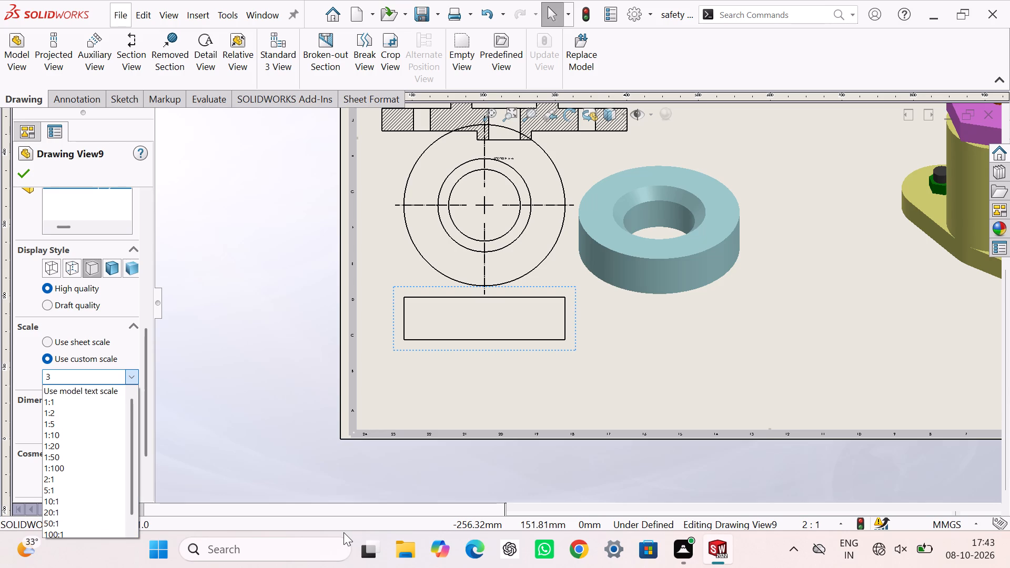
text(:1)
key(Return)
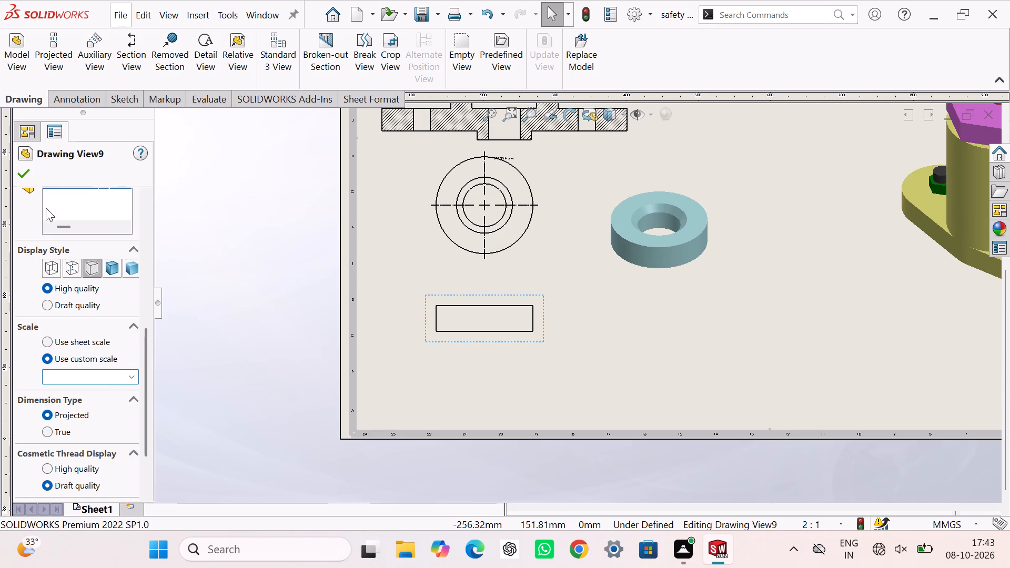
click(25, 168)
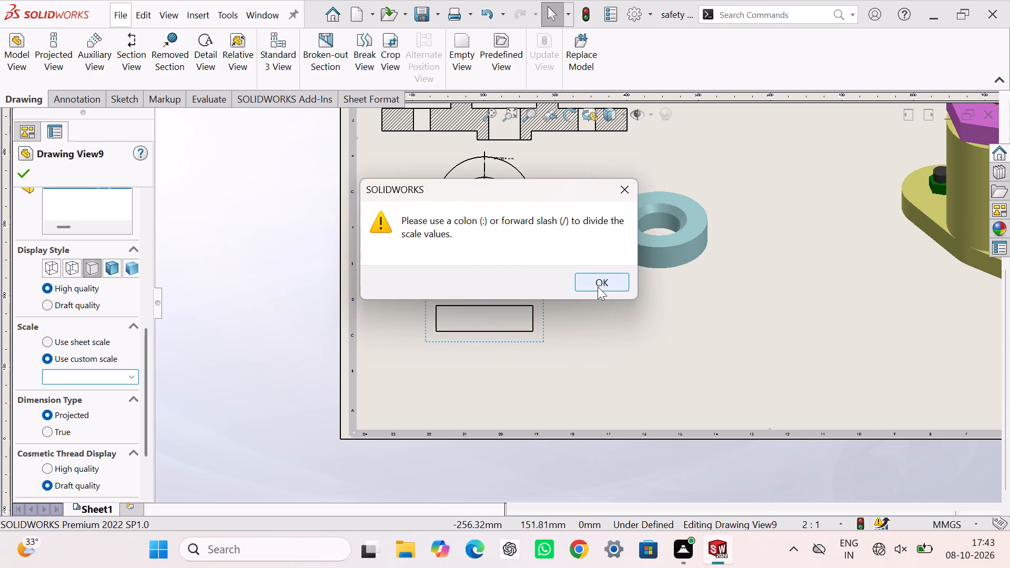
click(598, 287)
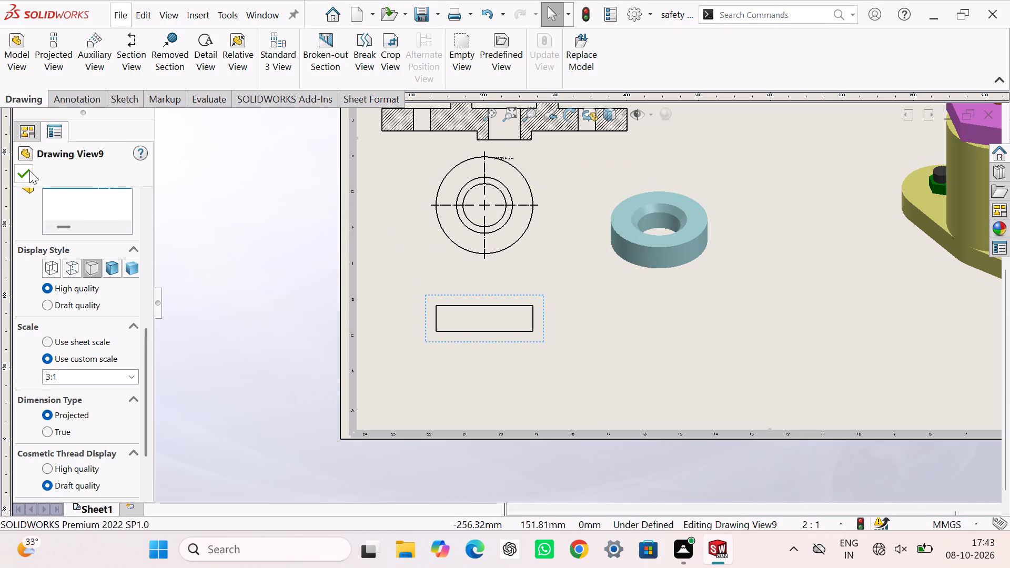
drag(30, 170, 35, 170)
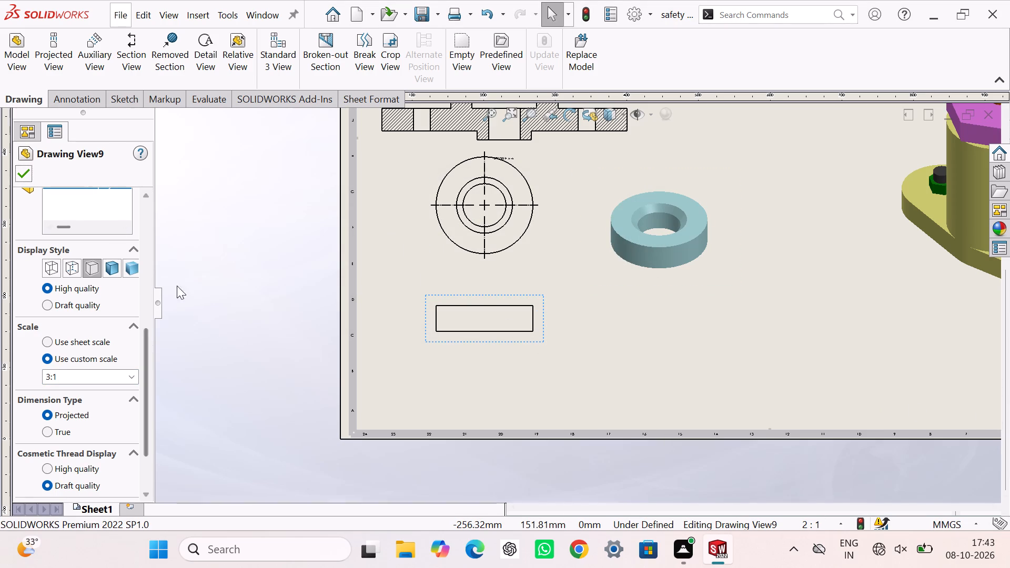
click(21, 168)
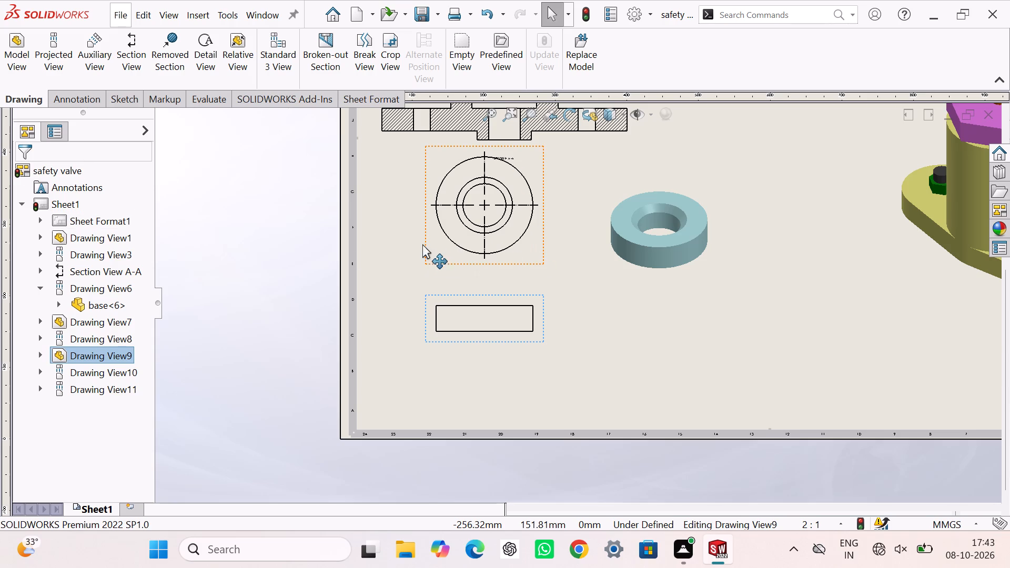
Regroup the bush views below the base's section view: front close under top near the sheet's left border, isometric beside the top view.
drag(425, 239, 379, 237)
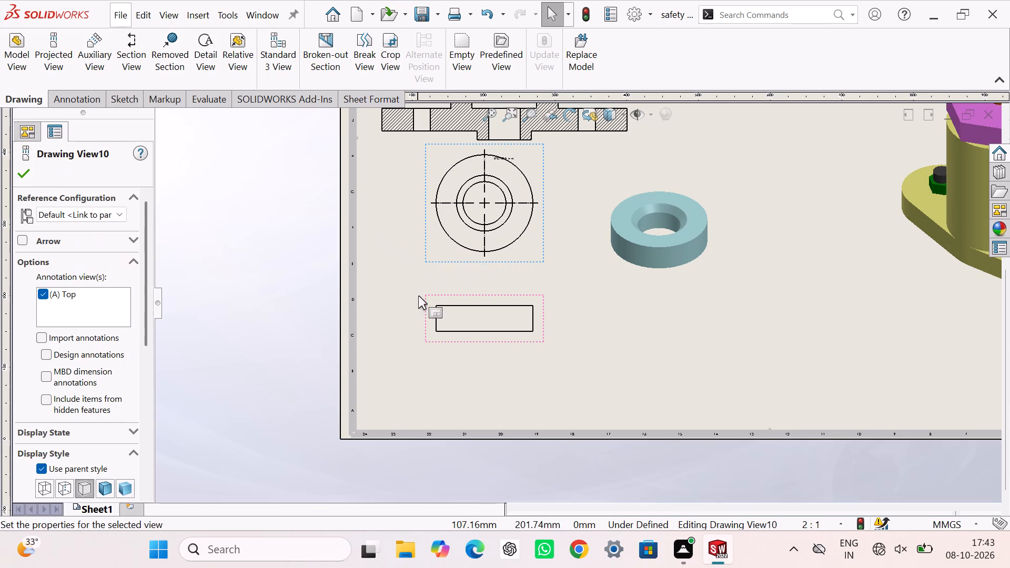
drag(425, 299, 367, 292)
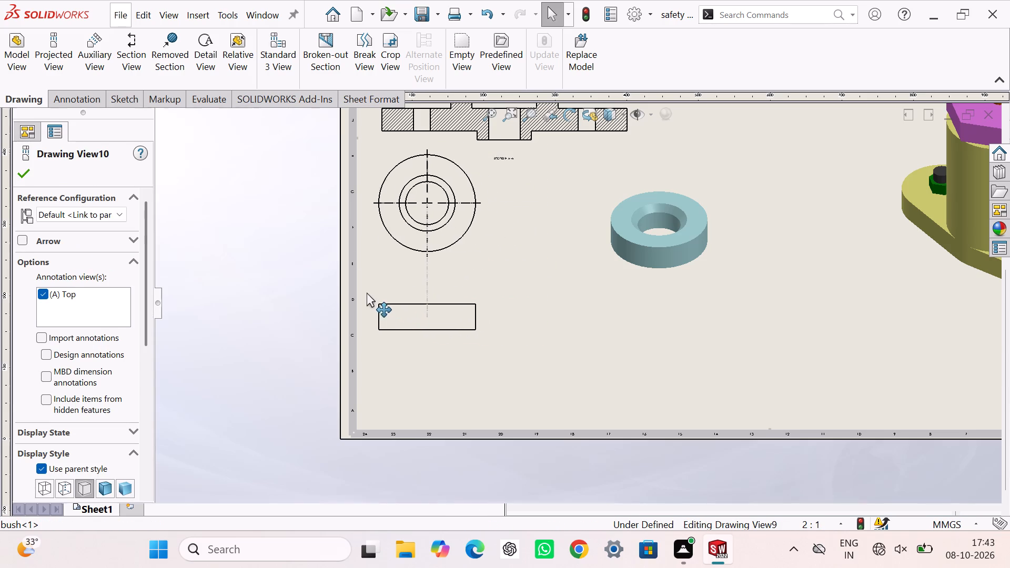
drag(367, 292, 365, 270)
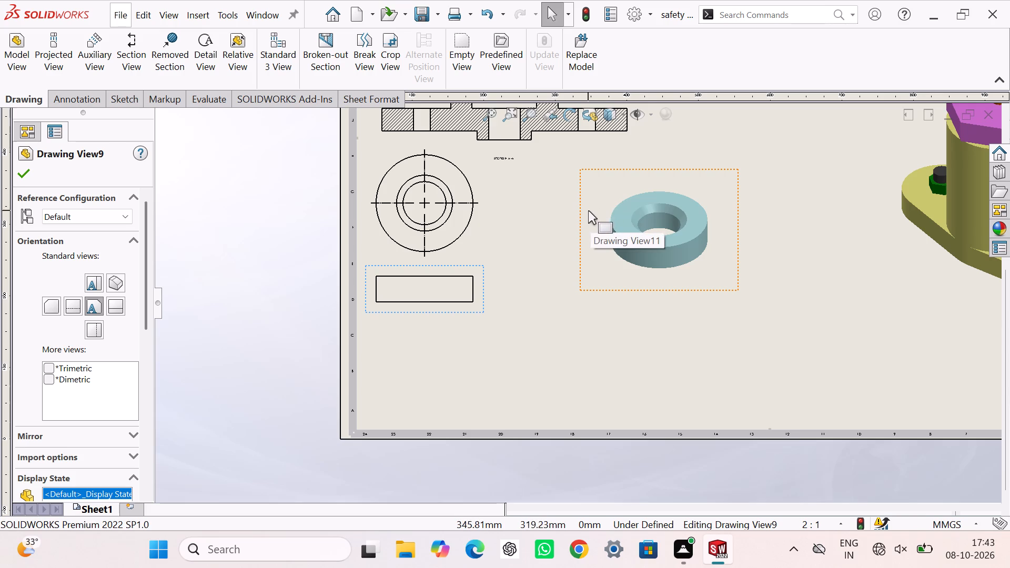
drag(579, 196, 477, 179)
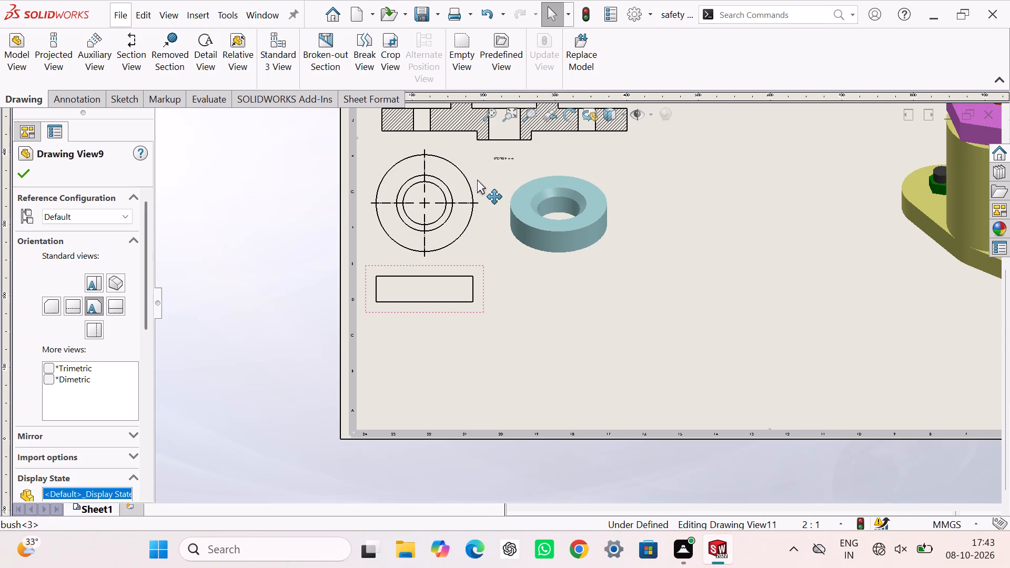
drag(477, 179, 459, 170)
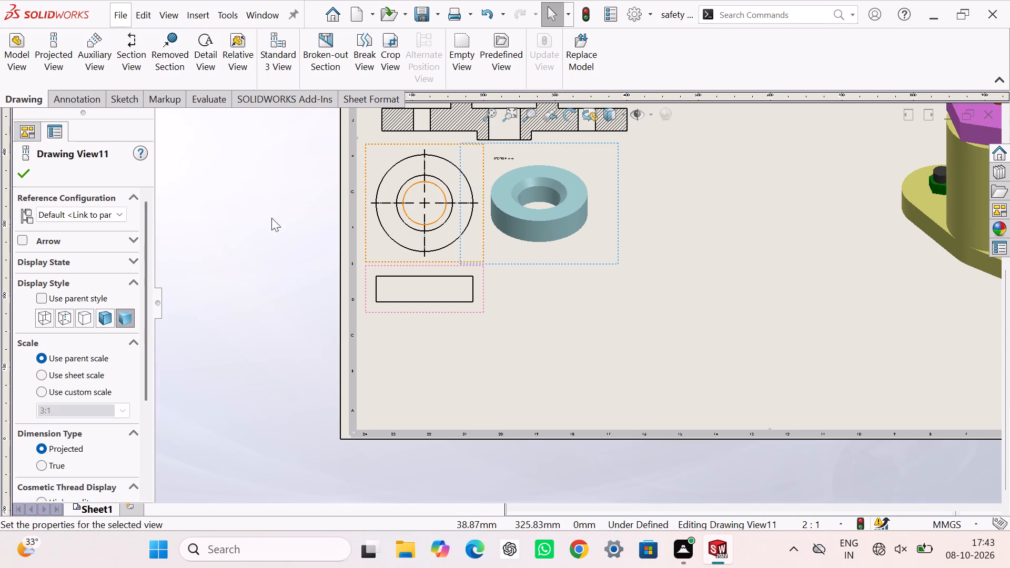
click(33, 178)
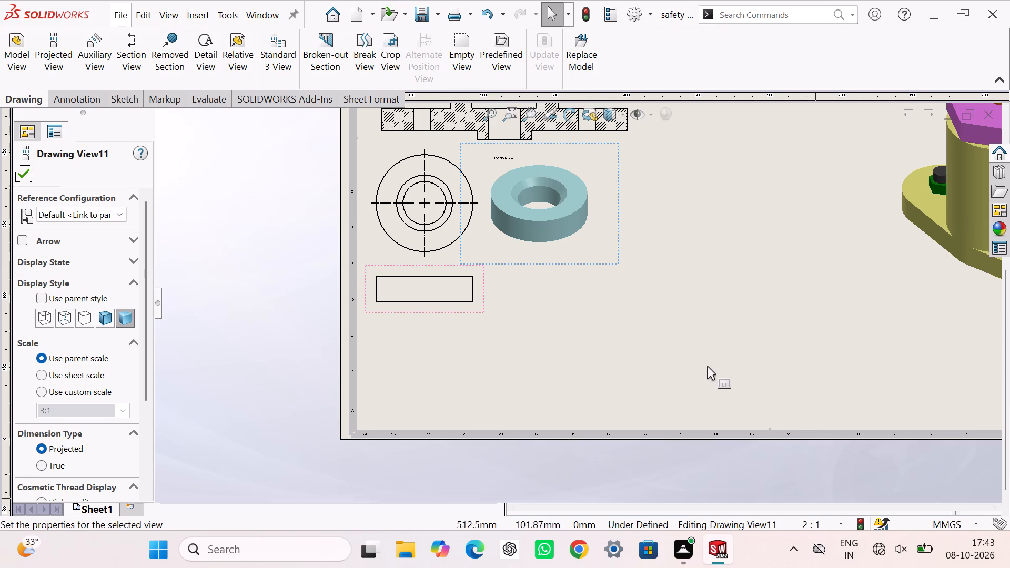
click(672, 302)
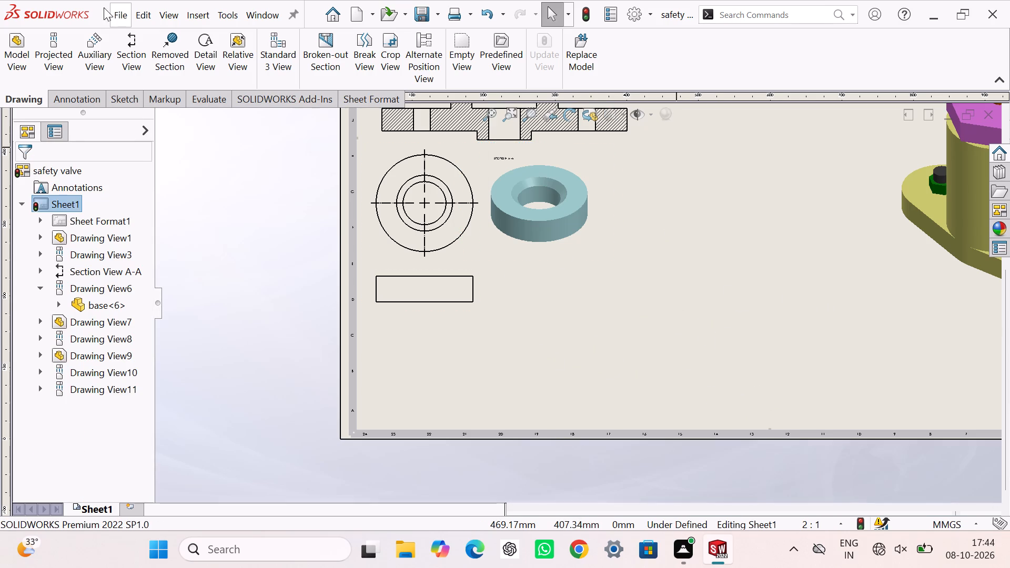
Insert the hub part's front view below the bush's front view, near the sheet's bottom border.
click(14, 44)
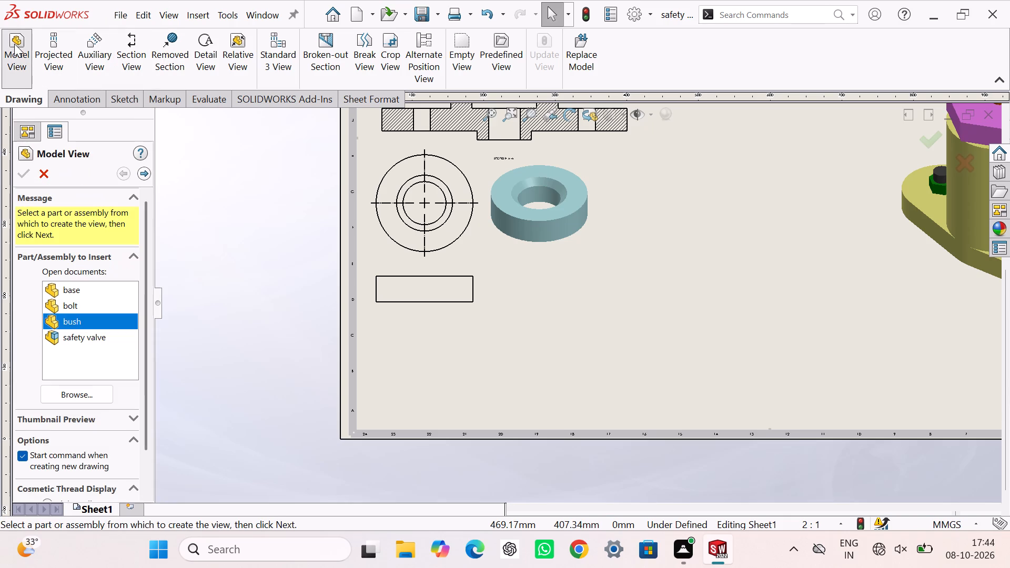
click(90, 391)
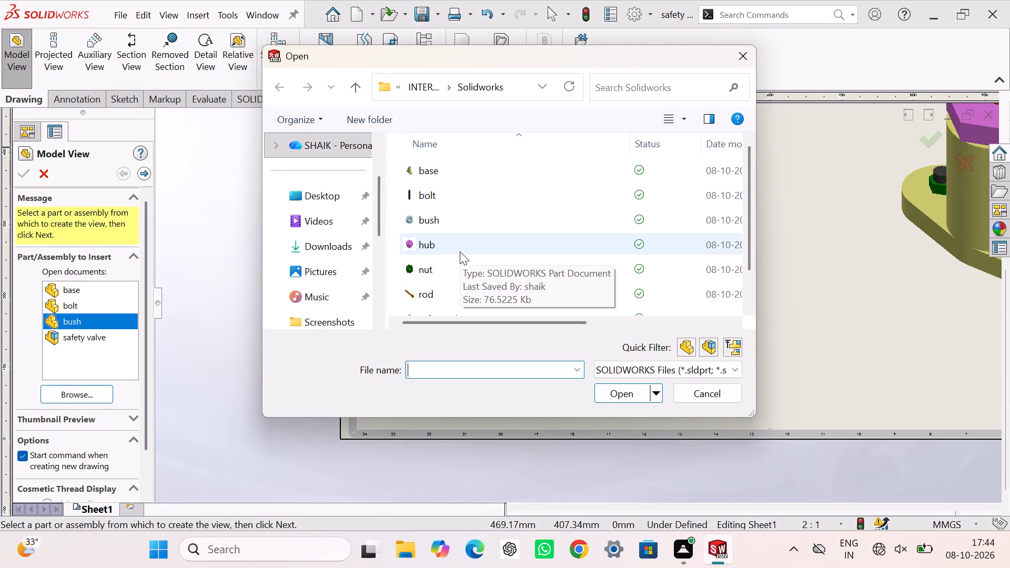
click(460, 251)
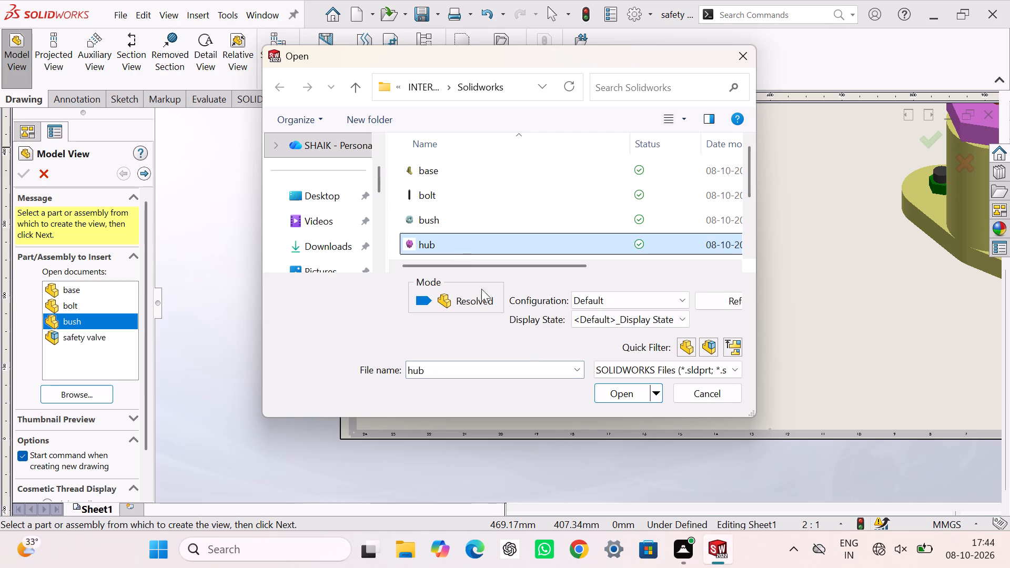
click(619, 392)
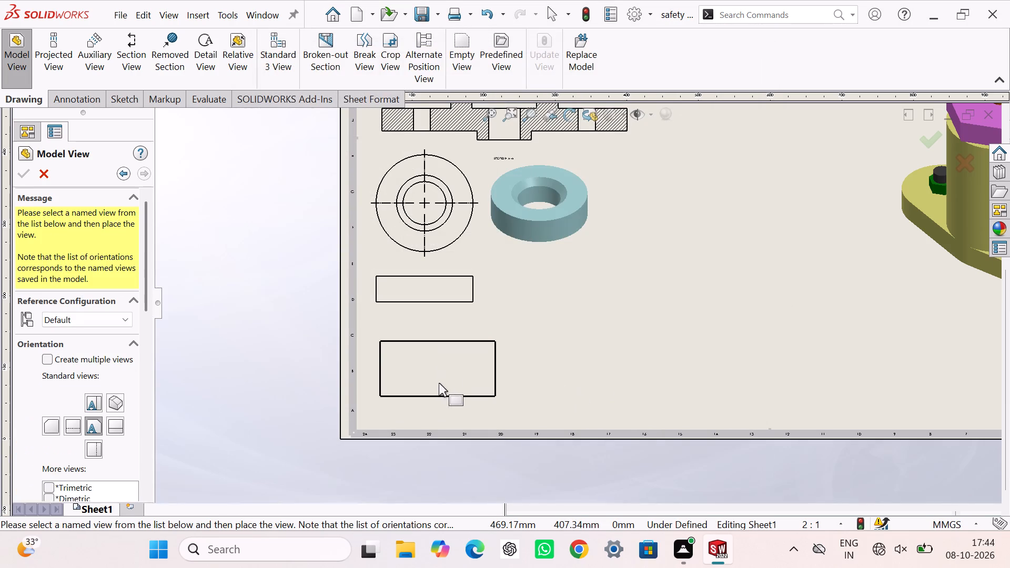
click(438, 399)
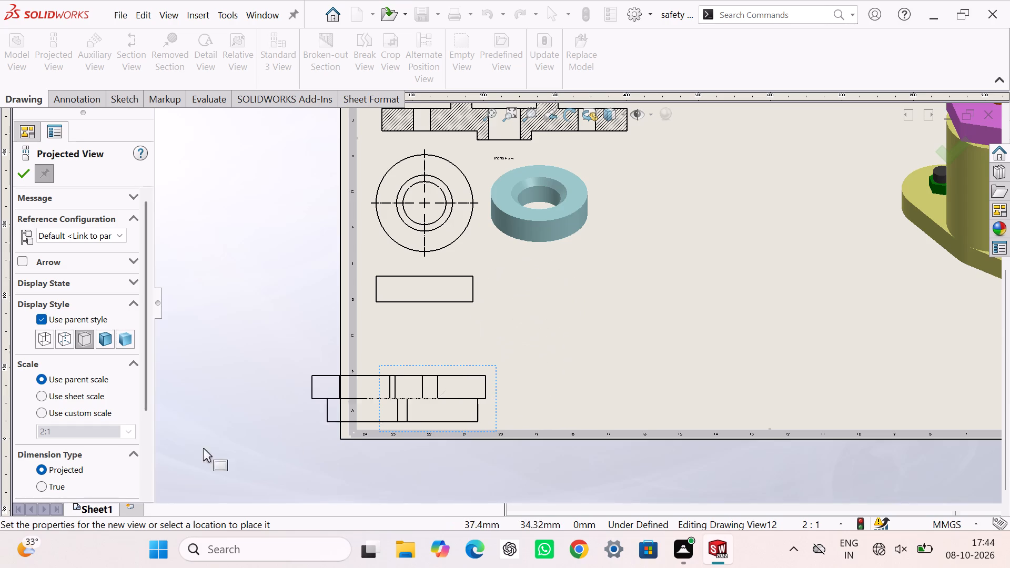
Project a shaded isometric view of the hub, placed up and right of its front view, below the bush's isometric view.
click(119, 343)
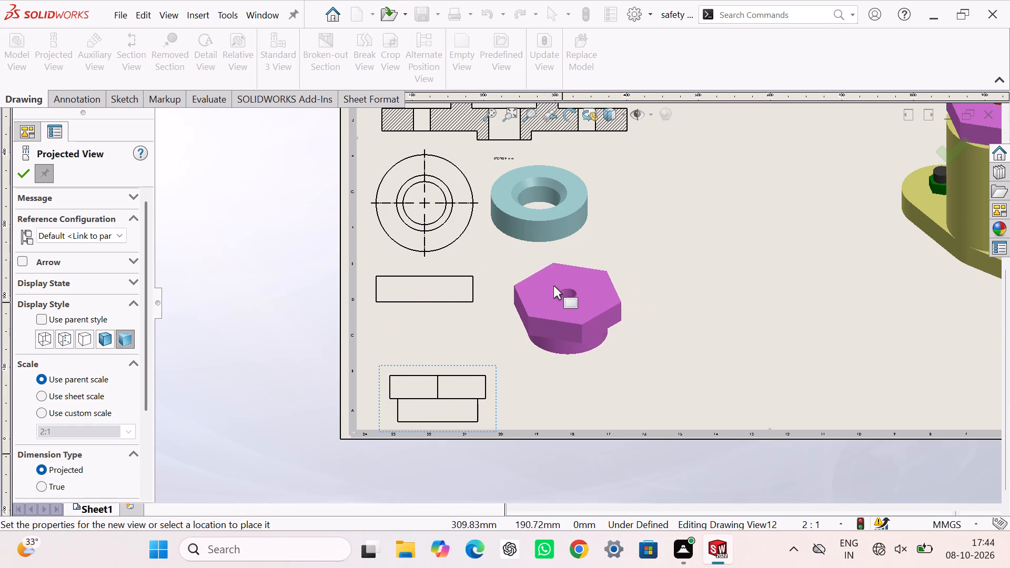
ctrl+click(551, 293)
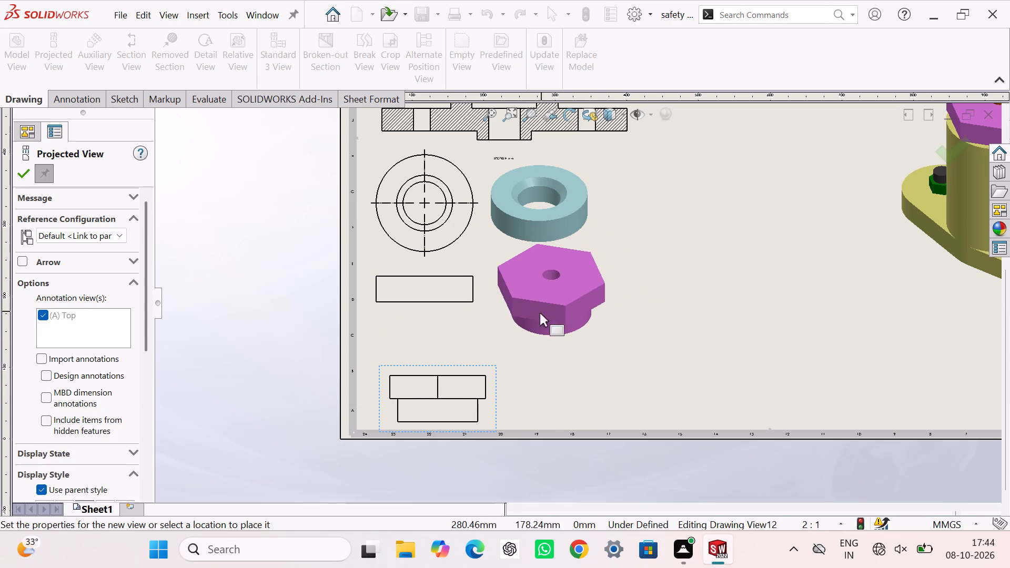
click(26, 170)
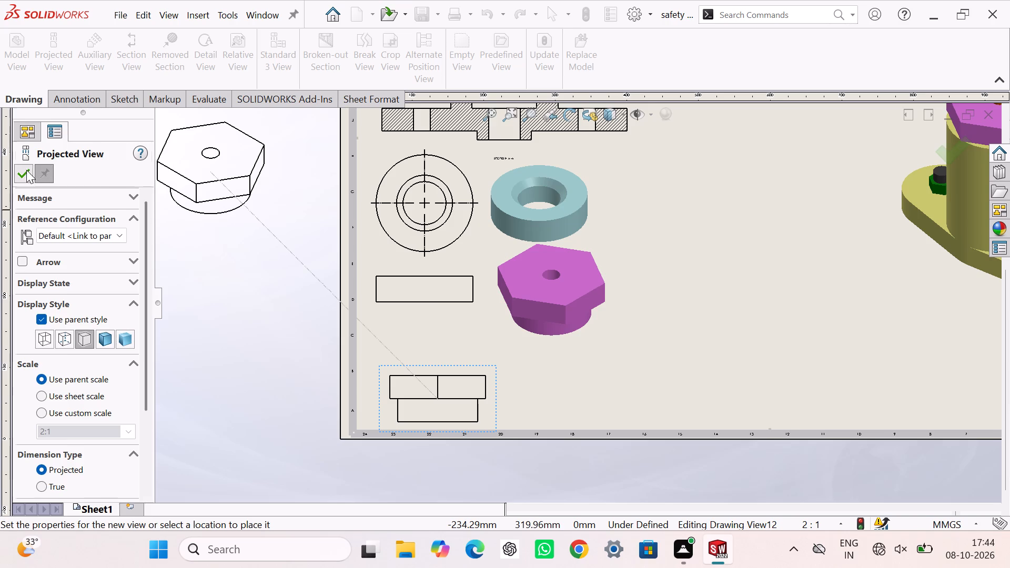
Create a section view of the hub with a vertical cutting line through its front view's centre, placed beside the front view.
click(127, 45)
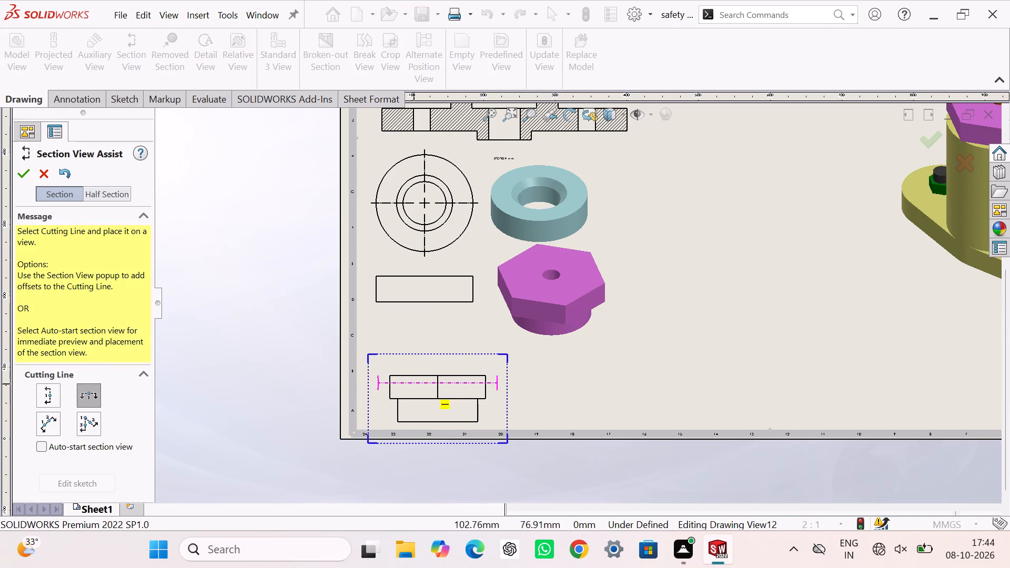
click(42, 394)
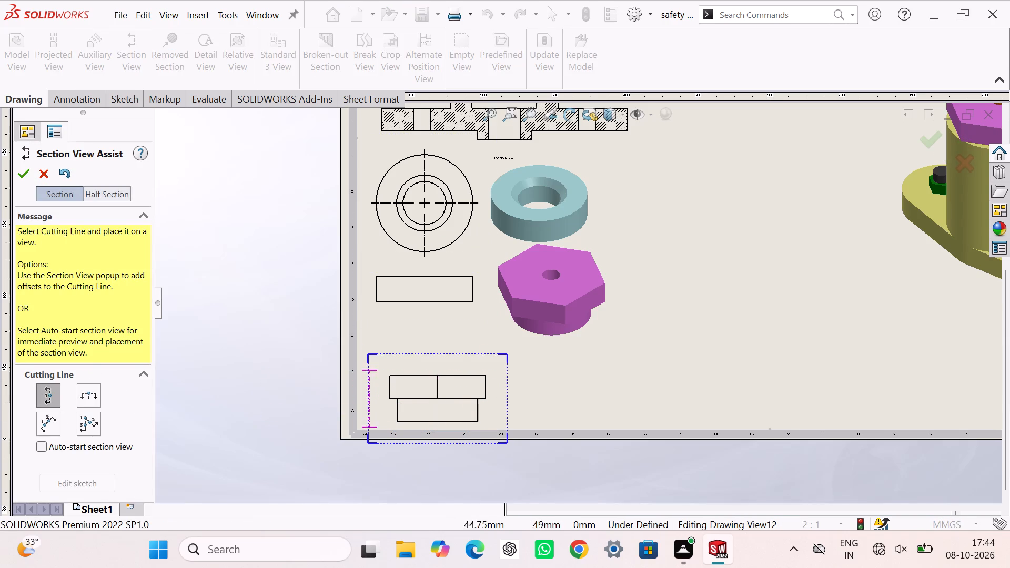
click(438, 397)
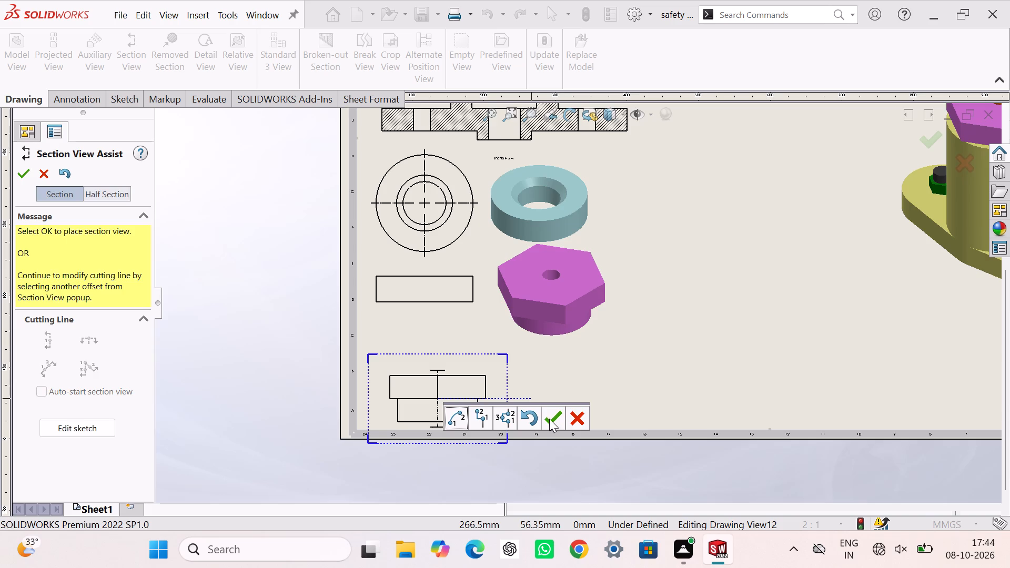
click(550, 419)
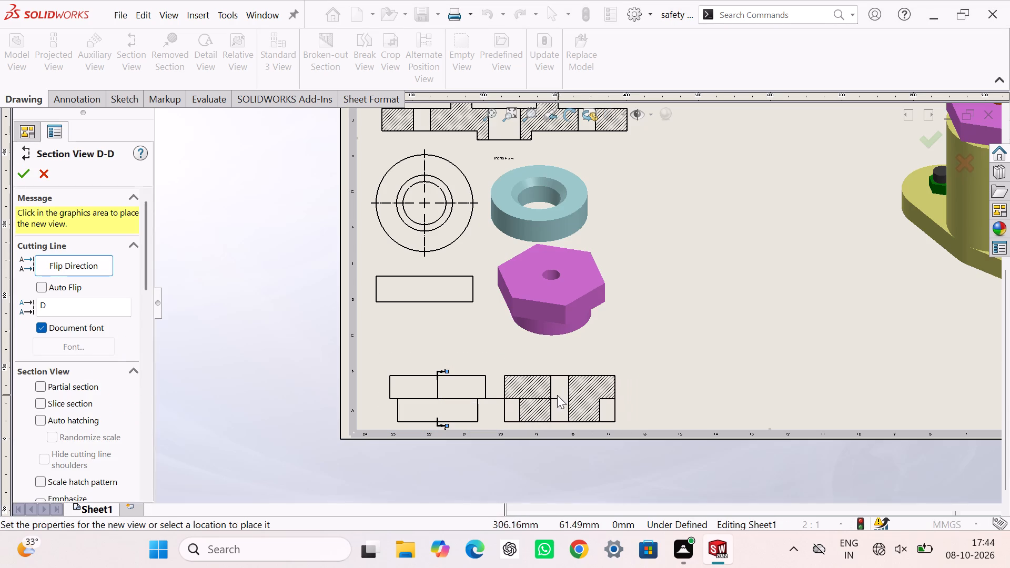
click(554, 395)
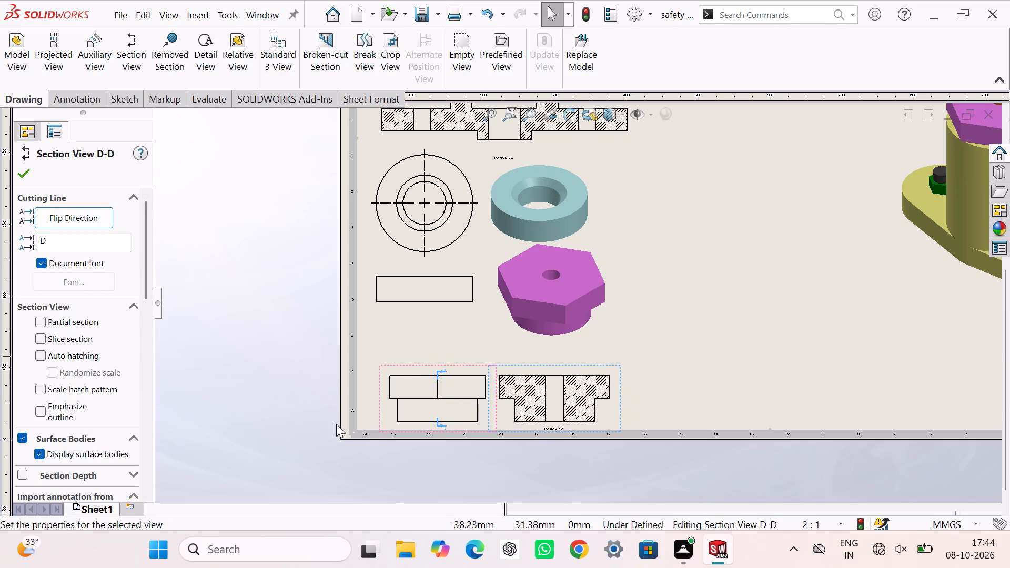
key(Escape)
key(Escape)
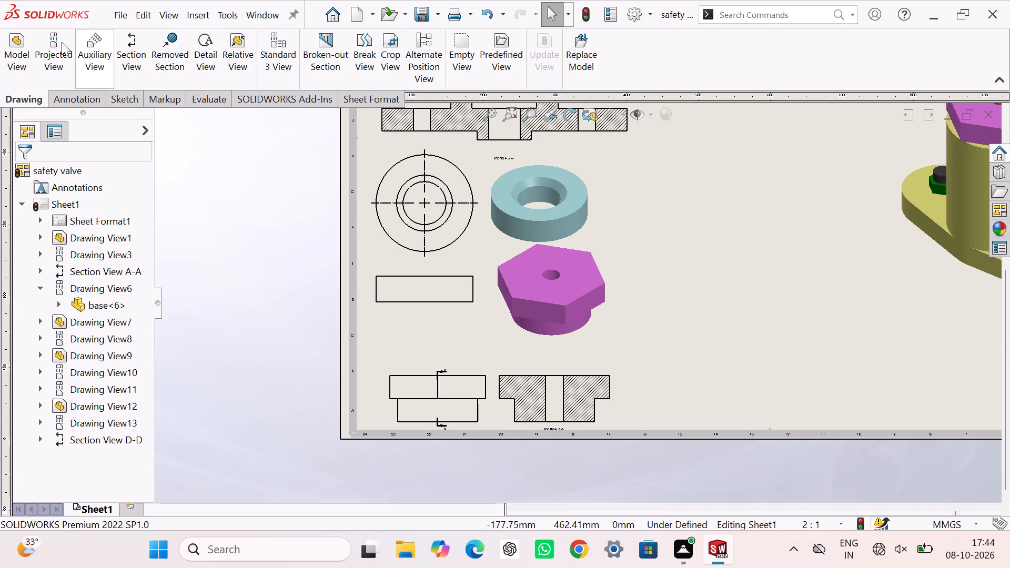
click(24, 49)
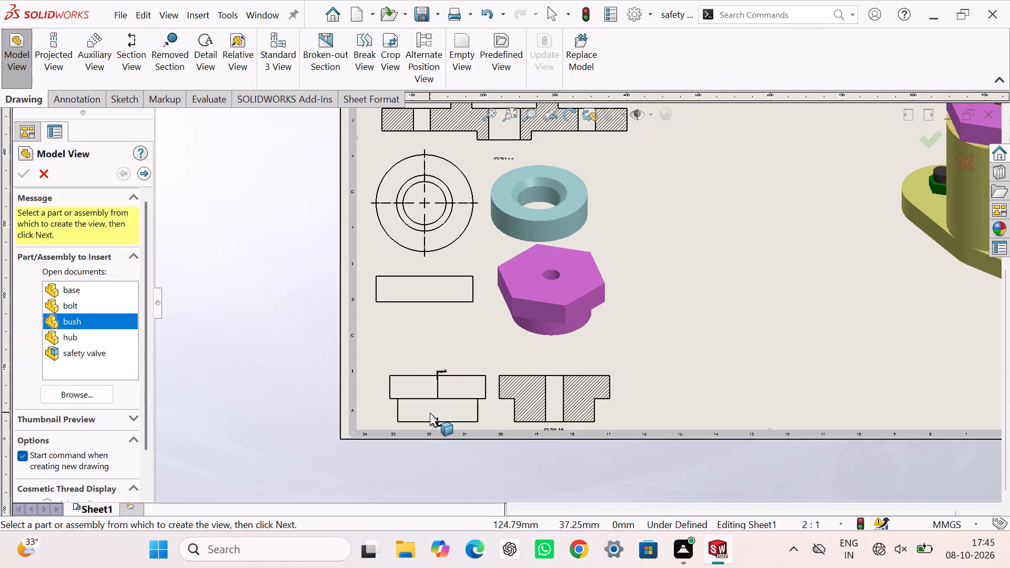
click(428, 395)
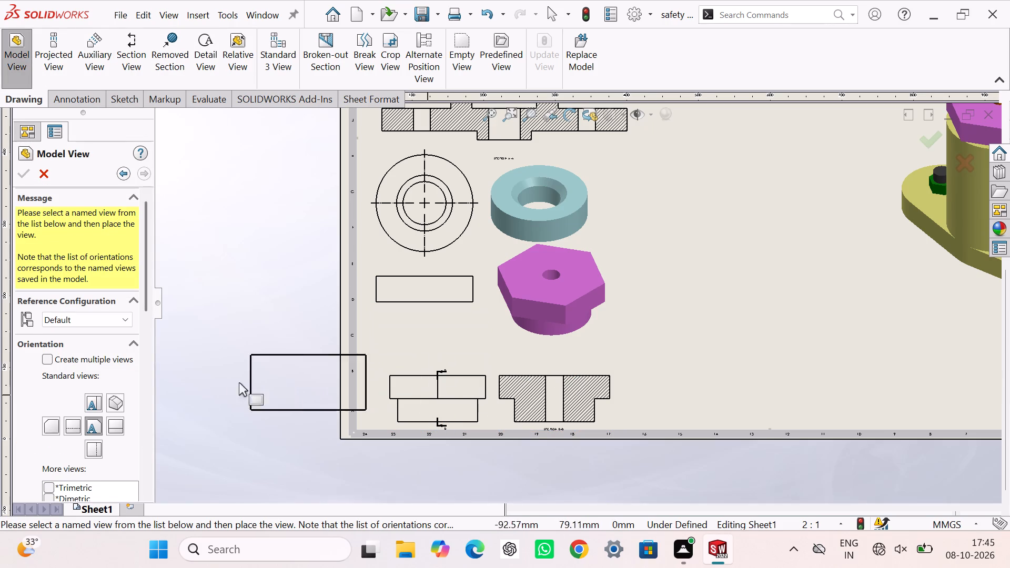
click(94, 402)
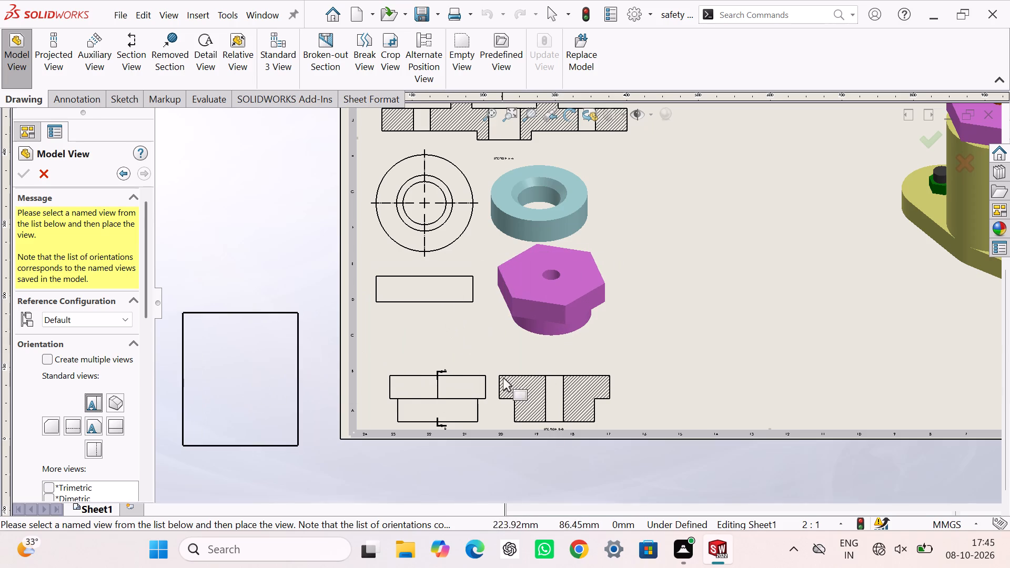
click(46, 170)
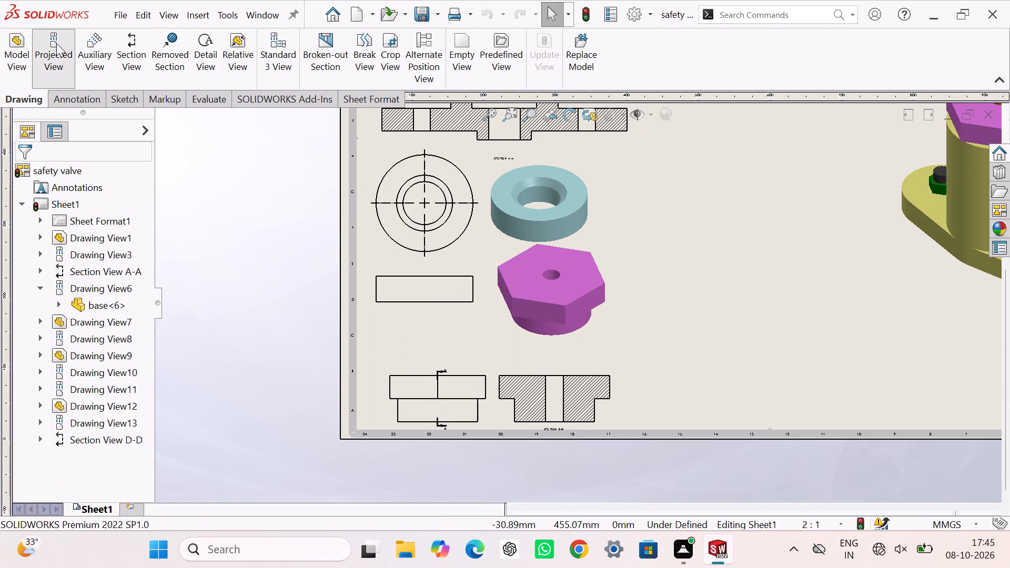
Project the hexagonal underside view of the hub from its front view and position it above the front view.
click(56, 43)
click(411, 401)
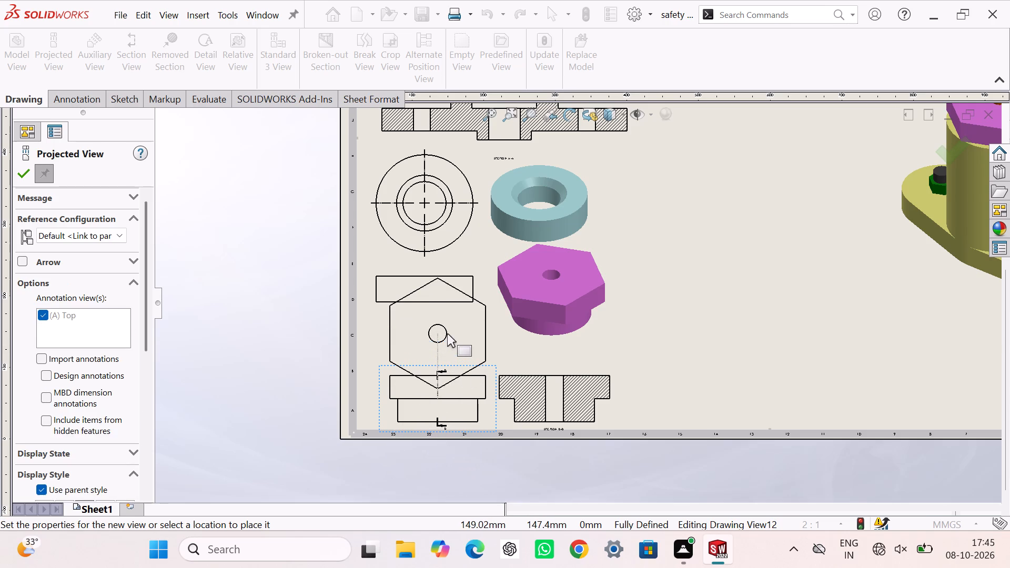
click(461, 473)
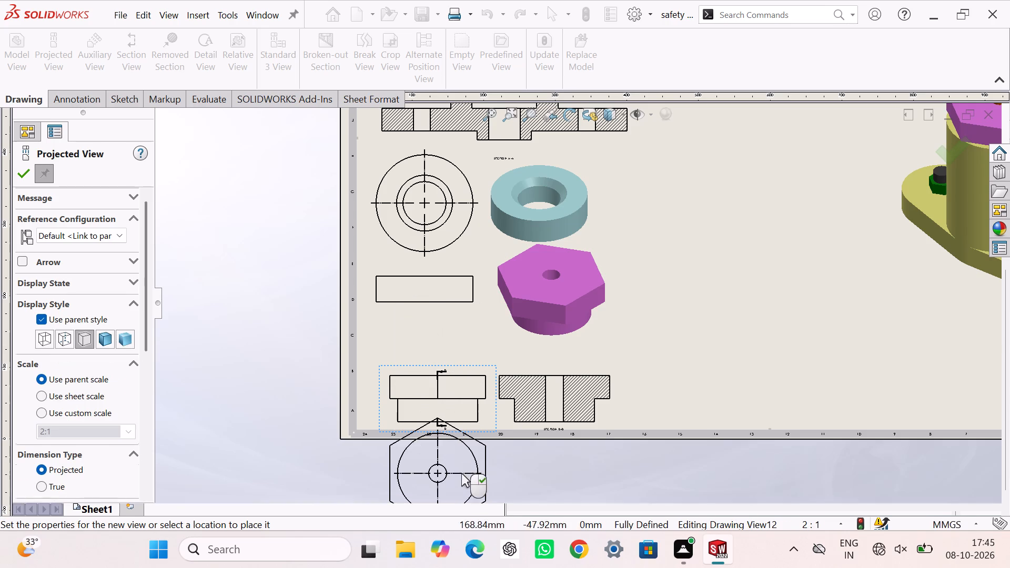
key(Escape)
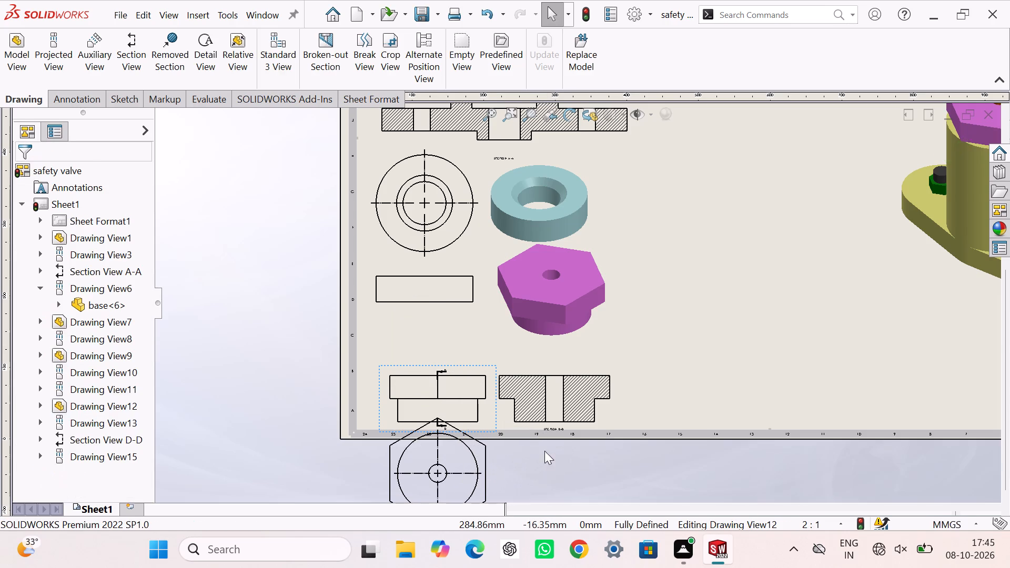
drag(496, 444, 496, 341)
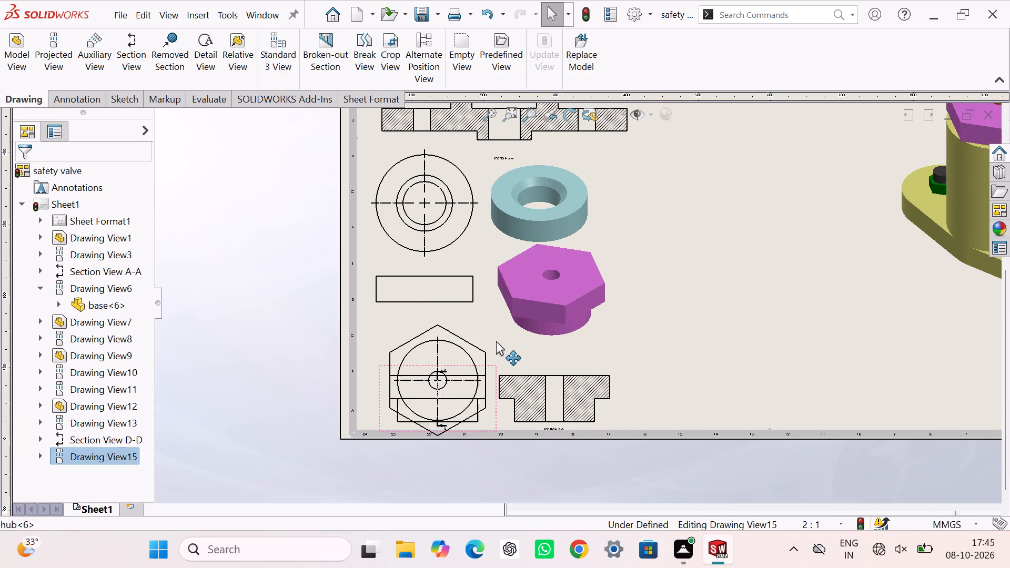
drag(496, 341, 496, 273)
Set the custom scale of the hub's front view to 1:1.
click(493, 424)
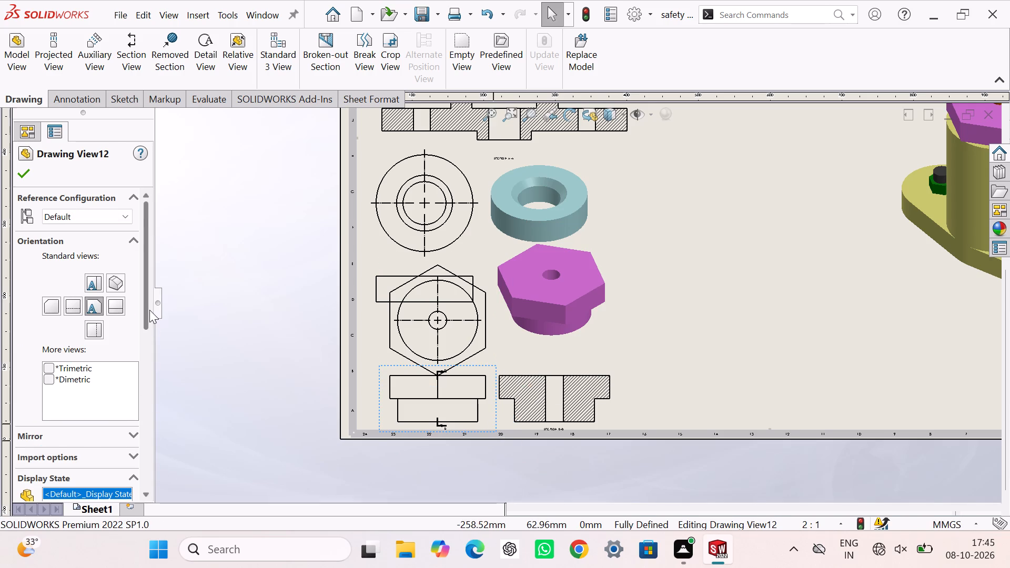
drag(149, 310, 156, 410)
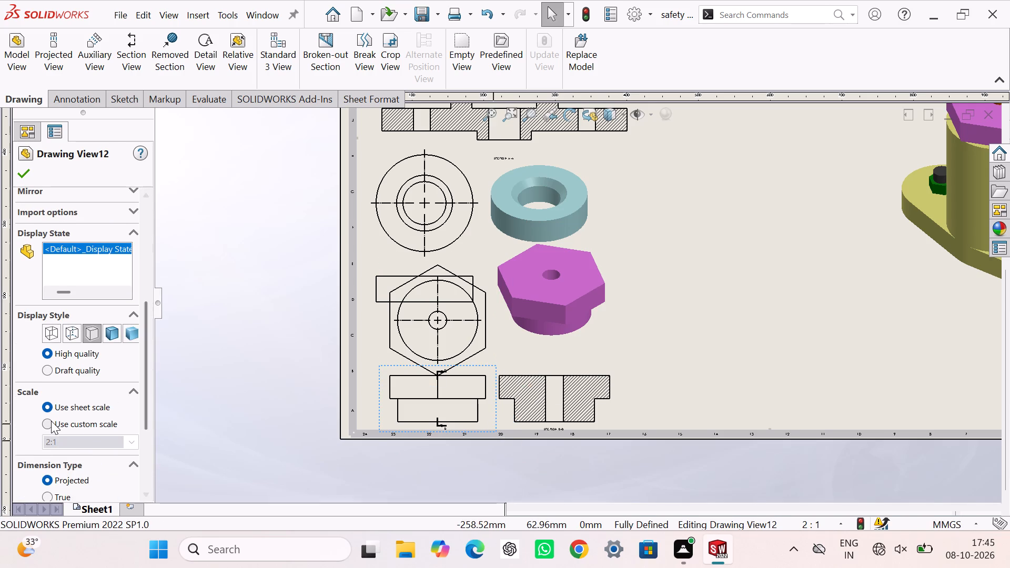
click(86, 422)
click(131, 441)
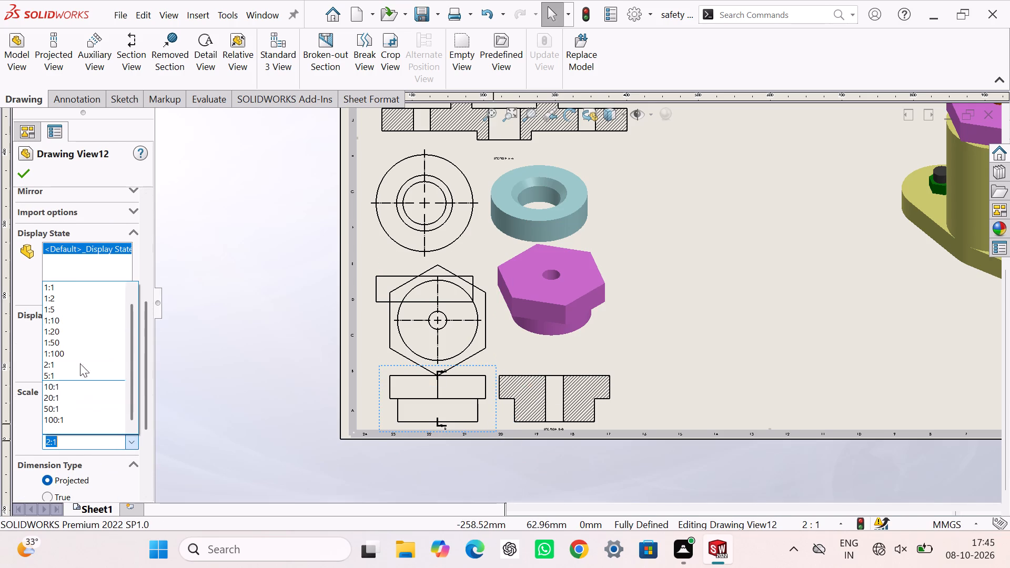
click(85, 290)
click(214, 325)
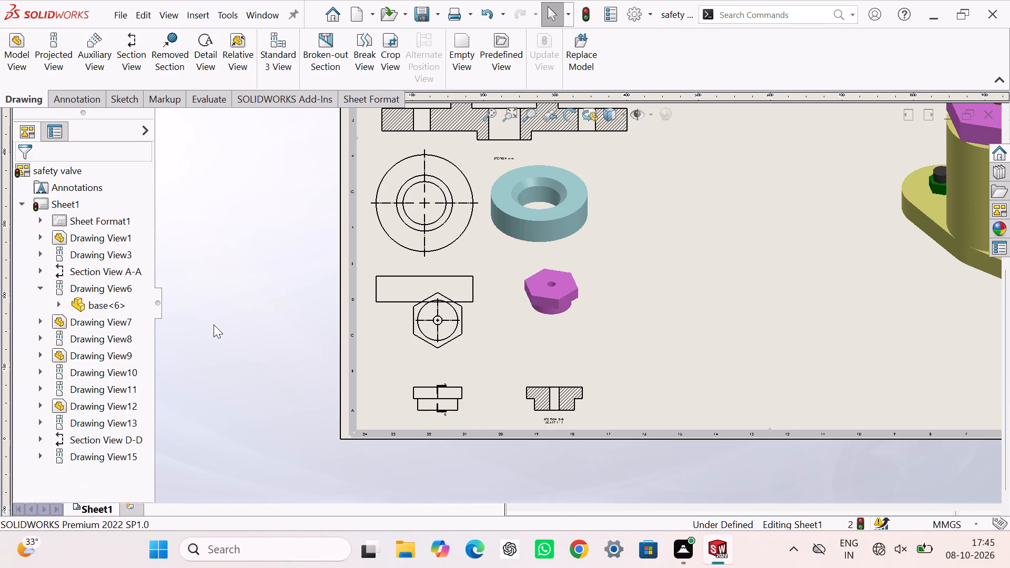
Tighten the hub view layout, moving the hexagonal view down near the front view and the section view closer beside it.
drag(430, 358, 422, 353)
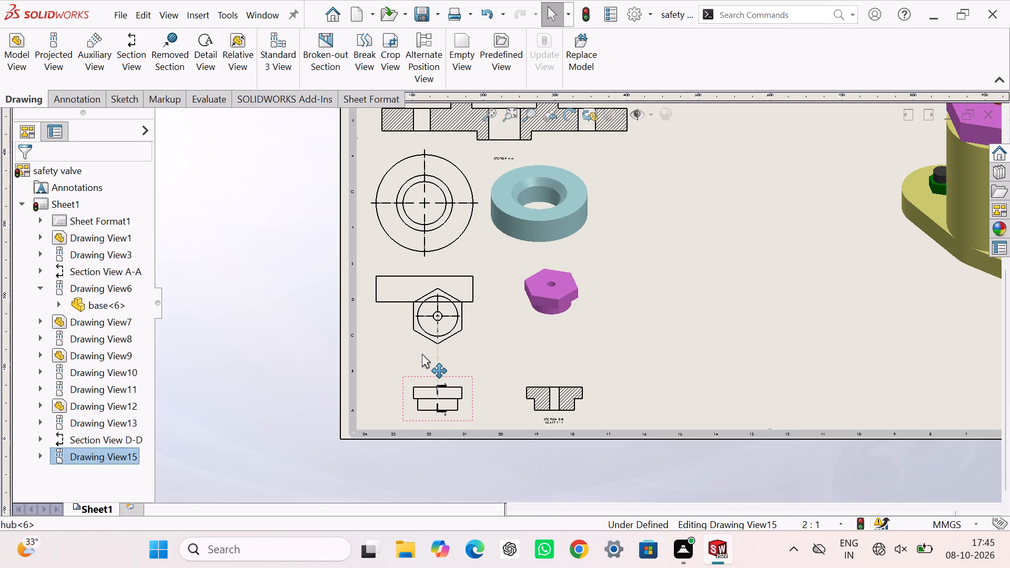
drag(422, 353, 416, 369)
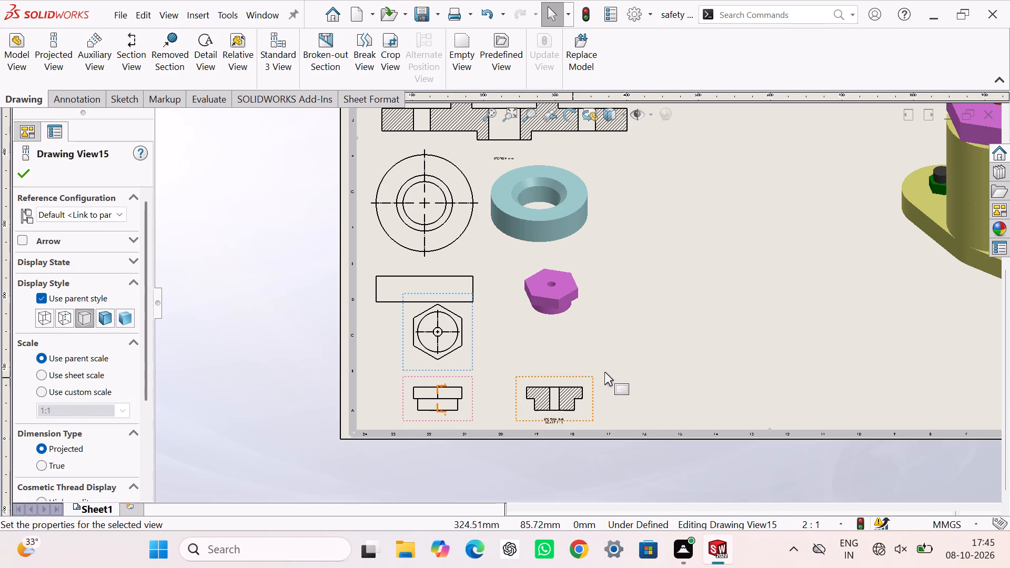
click(613, 368)
drag(516, 404, 493, 404)
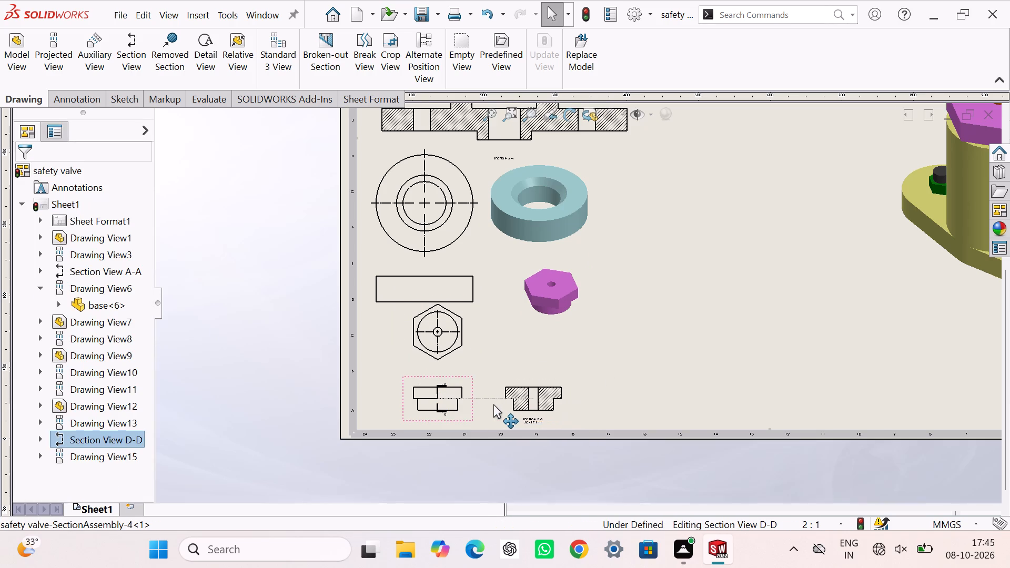
drag(493, 404, 487, 404)
click(647, 352)
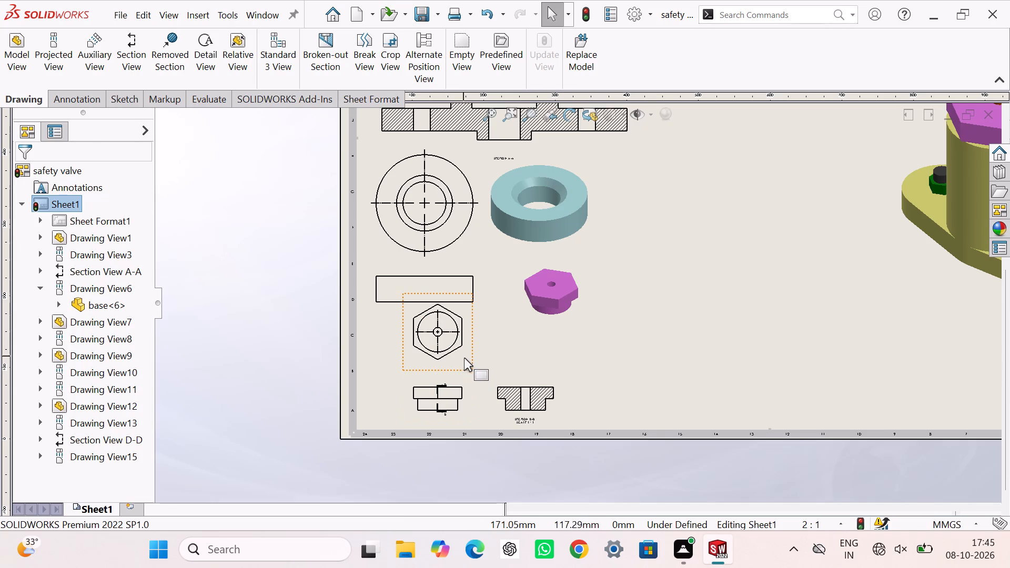
drag(473, 361, 474, 370)
click(671, 357)
With Smart Dimension, dimension the large outer circle's diameter and the left end arc's radius on the base's top view.
scroll(599, 368, up, 2)
scroll(442, 353, down, 3)
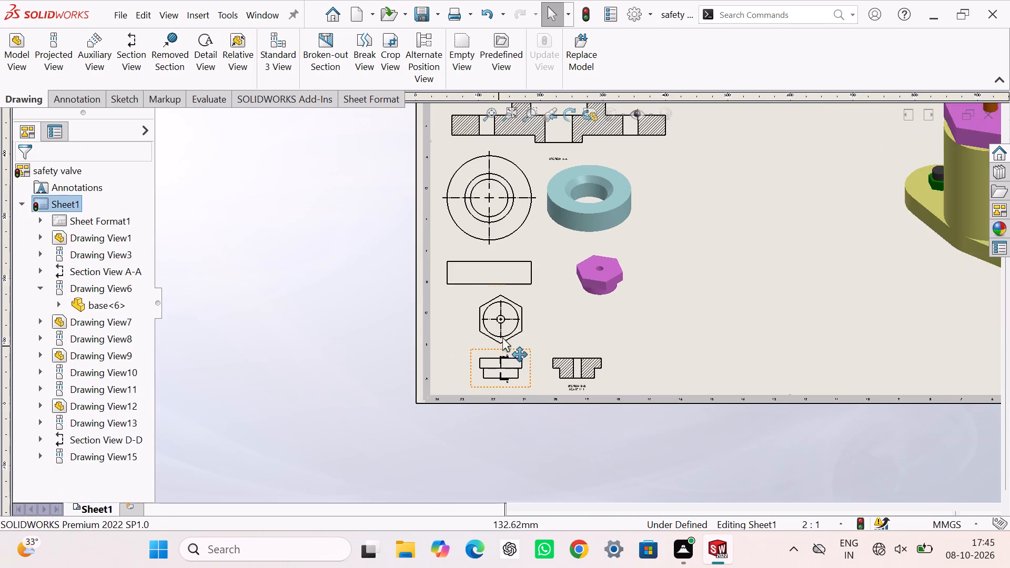
scroll(502, 337, down, 2)
scroll(548, 316, down, 3)
right_drag(763, 379, 767, 272)
scroll(676, 316, up, 3)
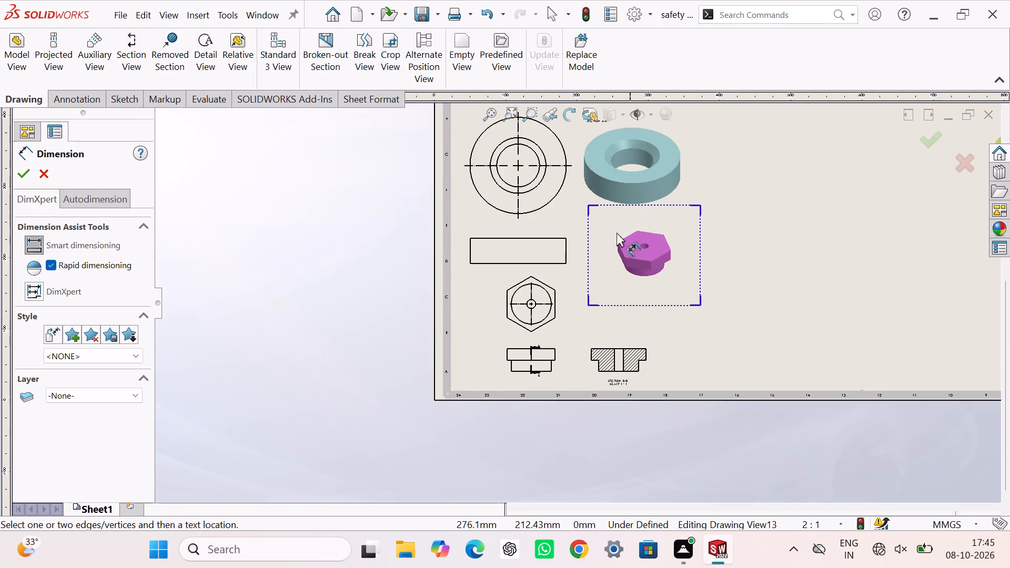
scroll(598, 215, down, 3)
scroll(565, 217, up, 7)
scroll(523, 218, down, 6)
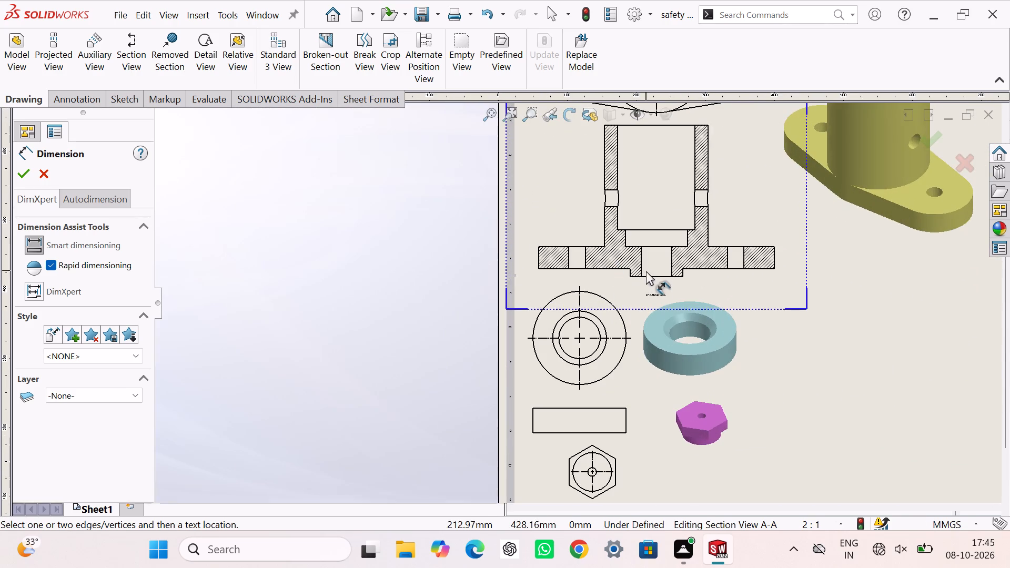
scroll(643, 282, down, 3)
scroll(642, 285, up, 4)
scroll(695, 312, up, 4)
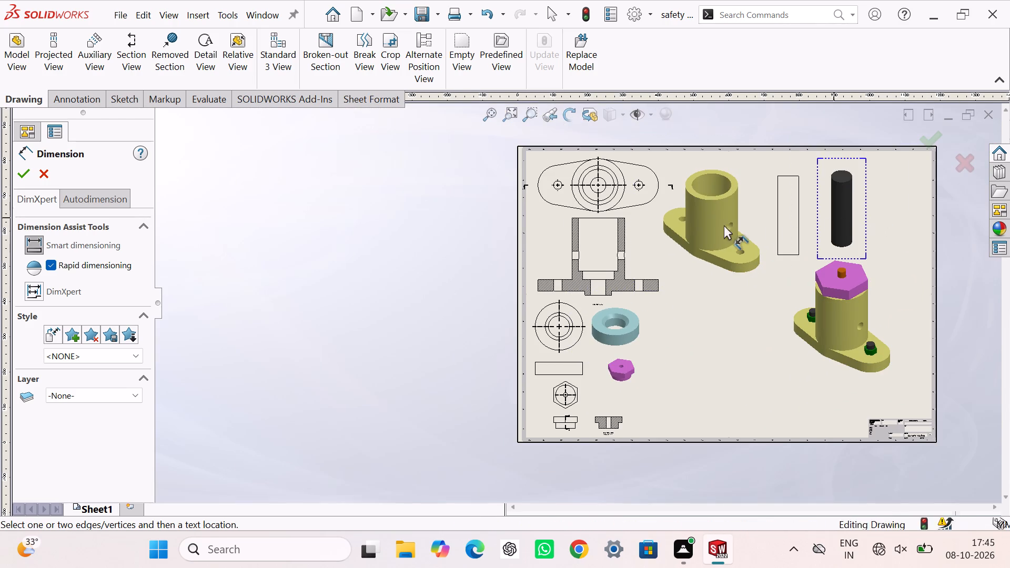
scroll(594, 213, up, 2)
scroll(594, 213, down, 9)
scroll(589, 314, down, 3)
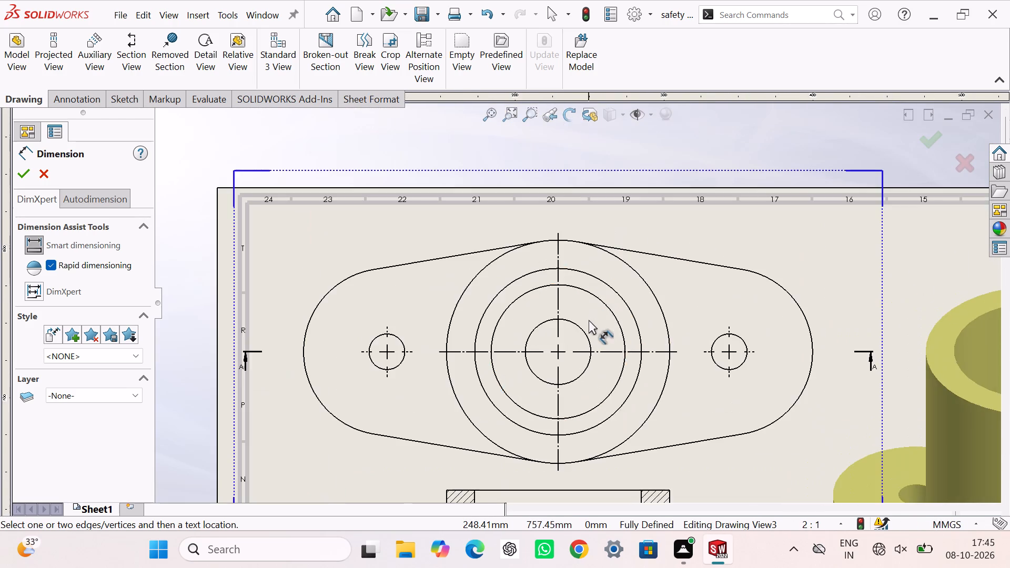
scroll(588, 321, up, 3)
scroll(570, 369, down, 5)
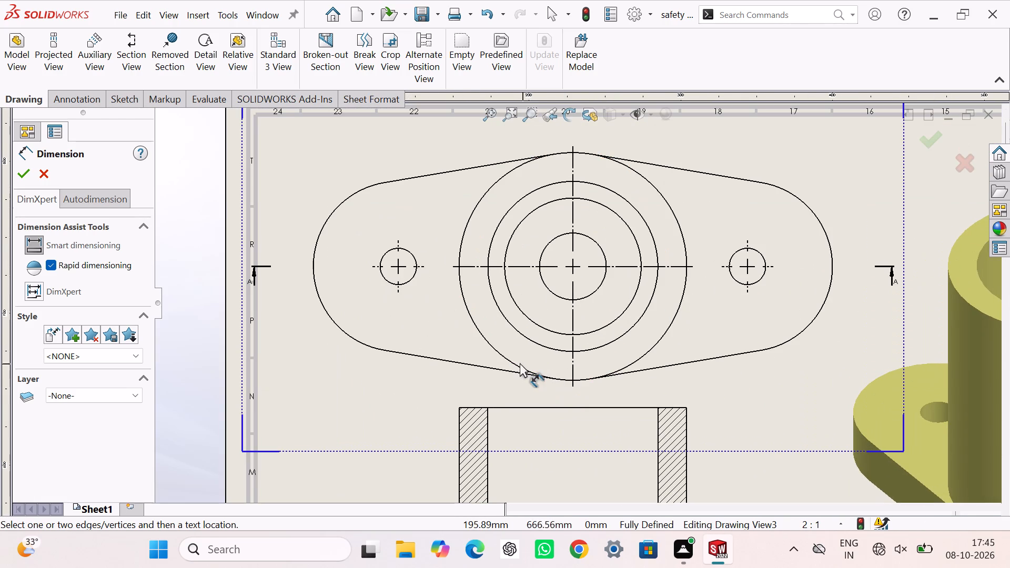
drag(515, 363, 508, 367)
click(394, 420)
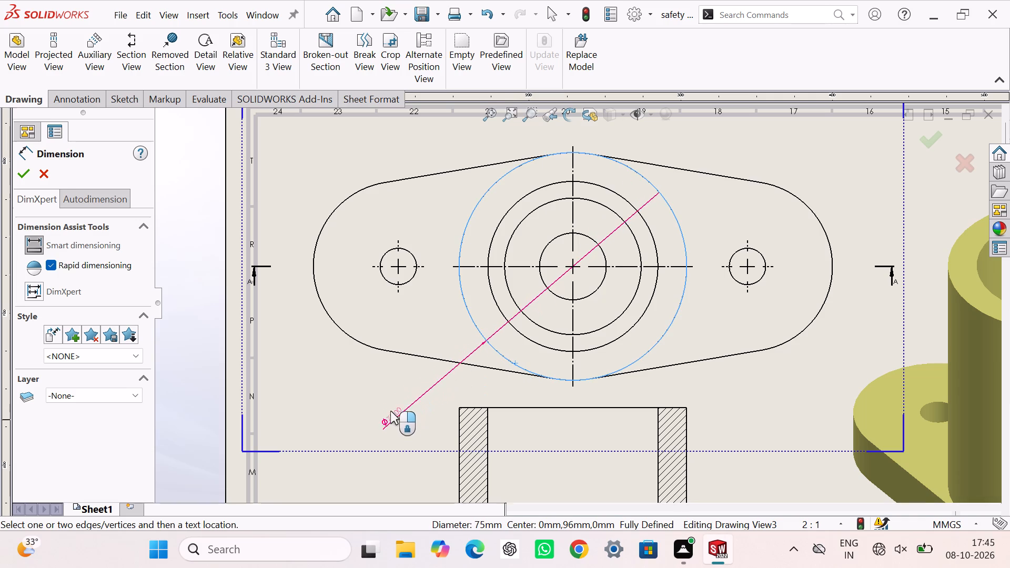
drag(356, 339, 351, 349)
click(306, 381)
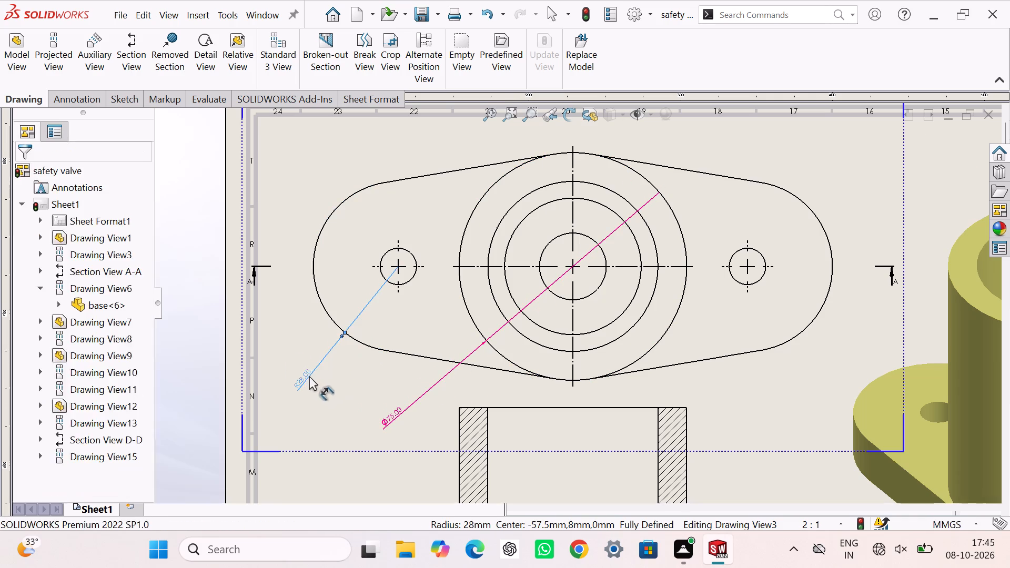
Dimension the base's left bolt hole diameter and the centre distance between the two bolt holes, placing the distance above the view.
click(407, 283)
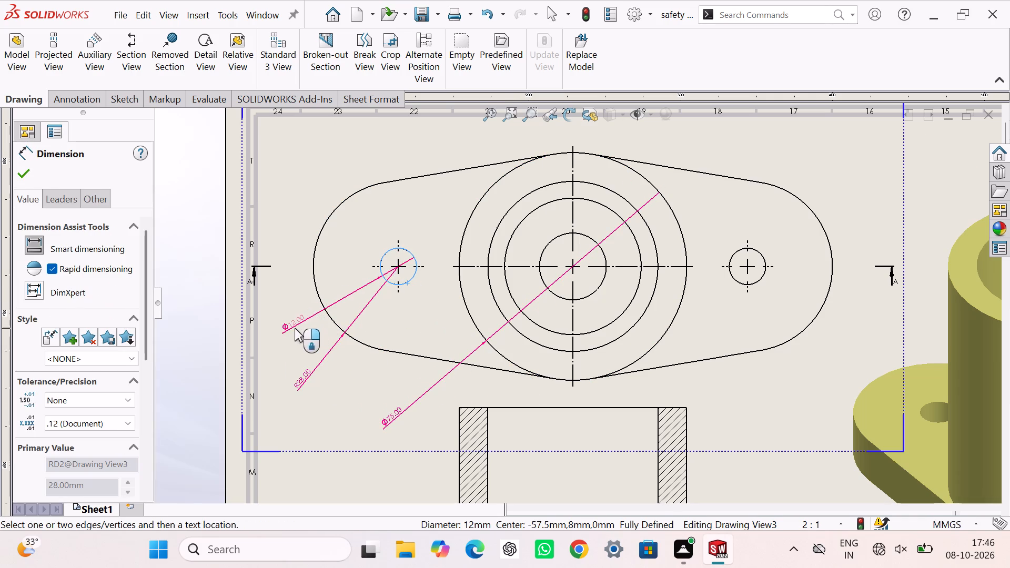
drag(295, 328, 311, 329)
click(413, 273)
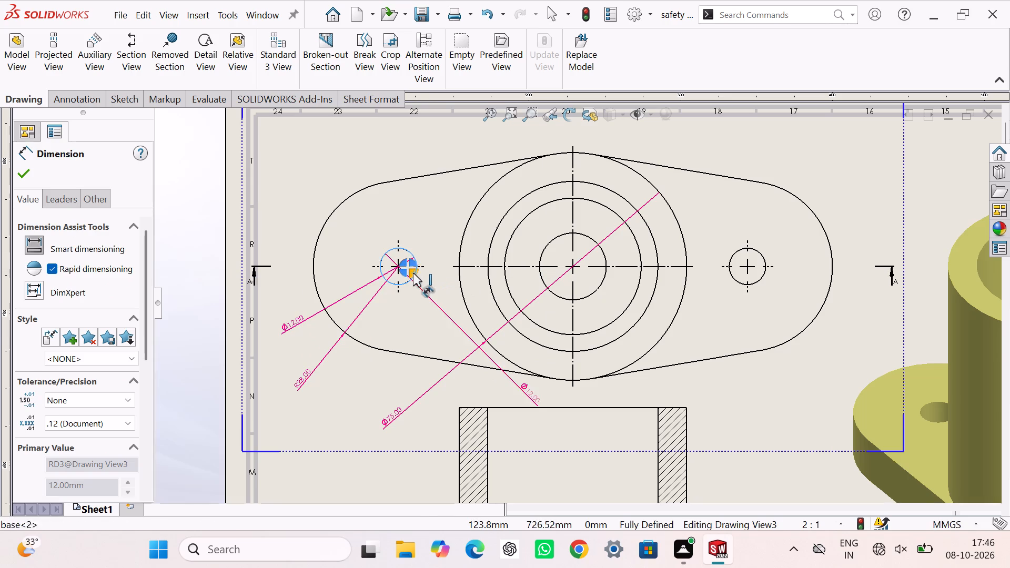
click(765, 275)
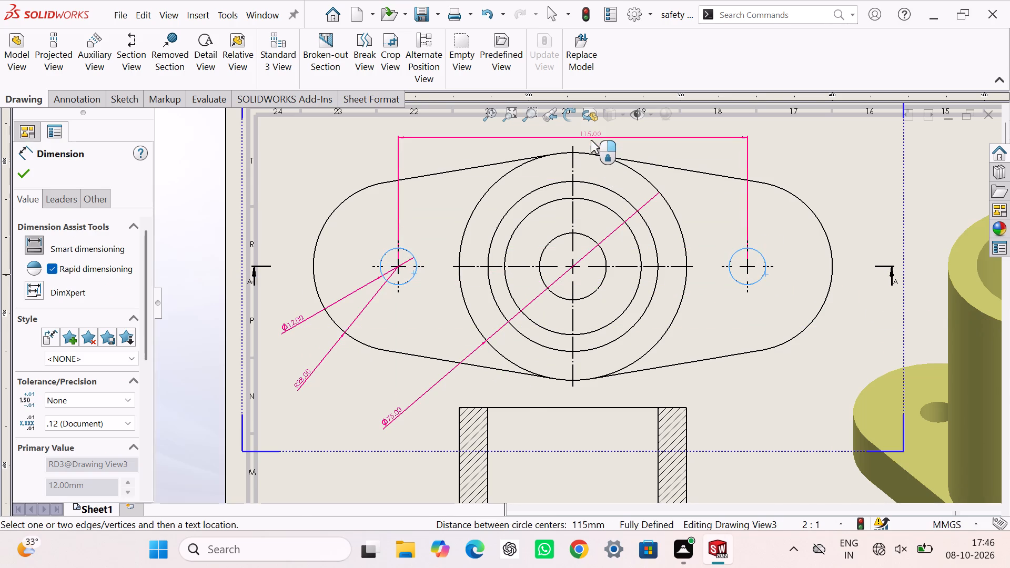
click(591, 140)
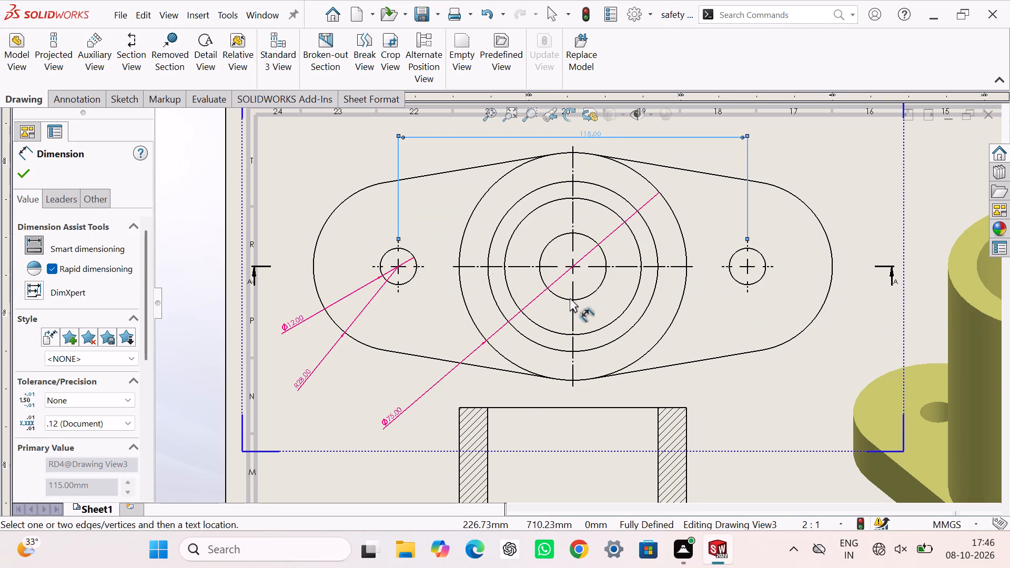
Dimension the diameter of the innermost circle on the base's top view, placing the text beyond the upper-right outline.
drag(592, 293, 607, 289)
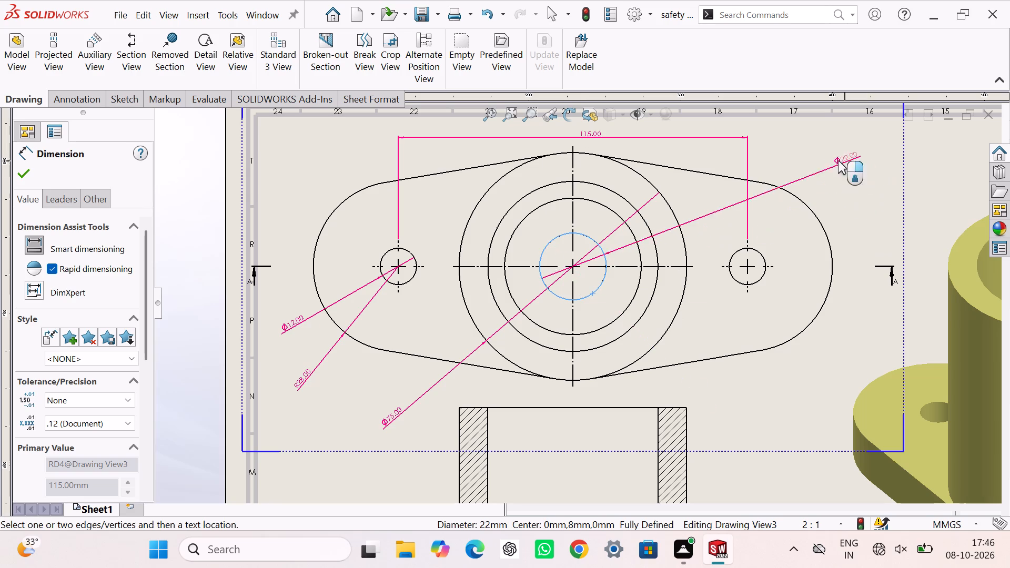
click(819, 159)
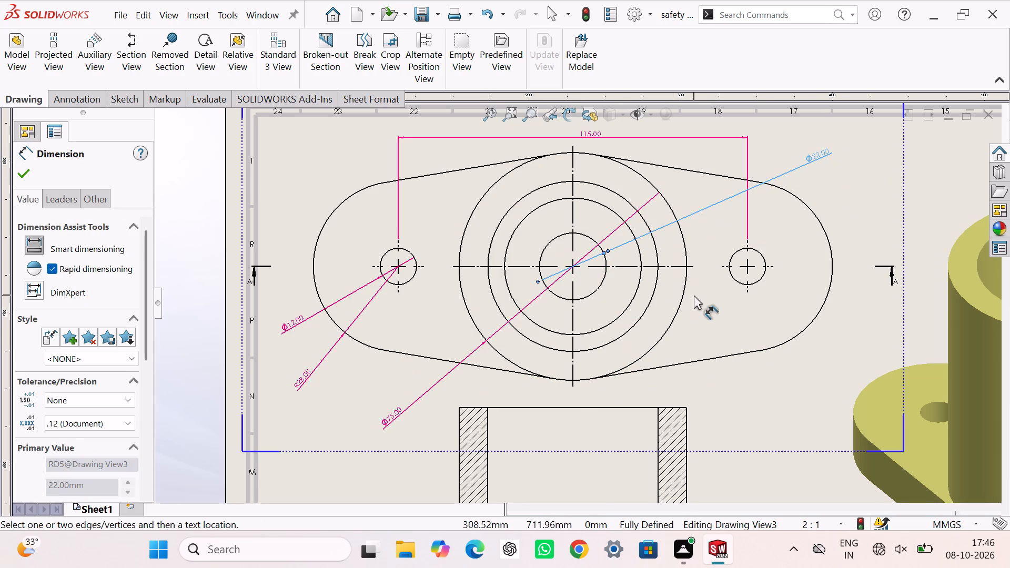
On the base's section view A-A, dimension the flange thickness and the height of the boss projecting beneath it.
scroll(696, 305, up, 3)
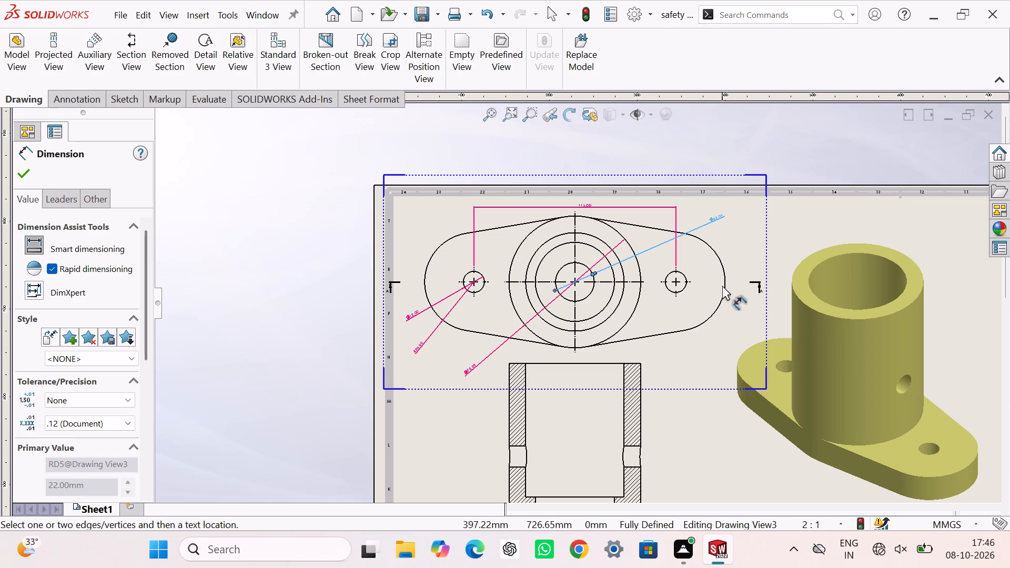
scroll(690, 319, up, 3)
scroll(612, 393, down, 1)
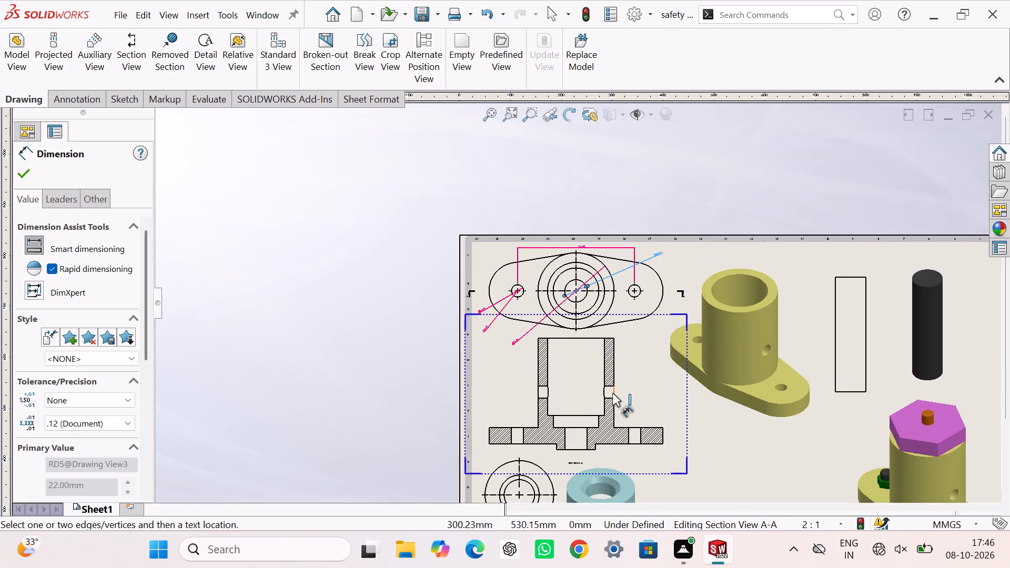
scroll(612, 393, down, 1)
scroll(604, 422, up, 3)
scroll(604, 422, down, 9)
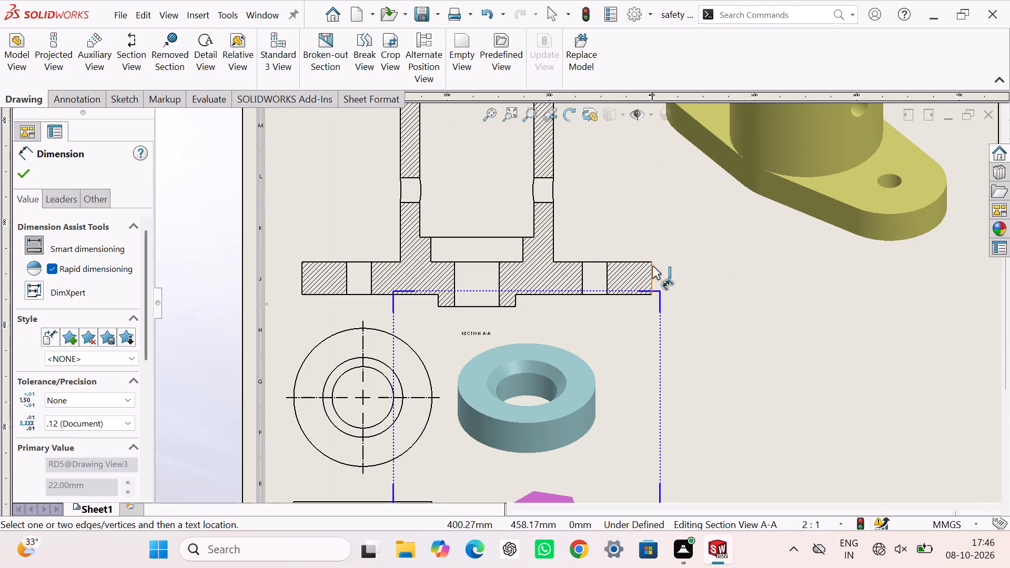
click(652, 277)
click(680, 277)
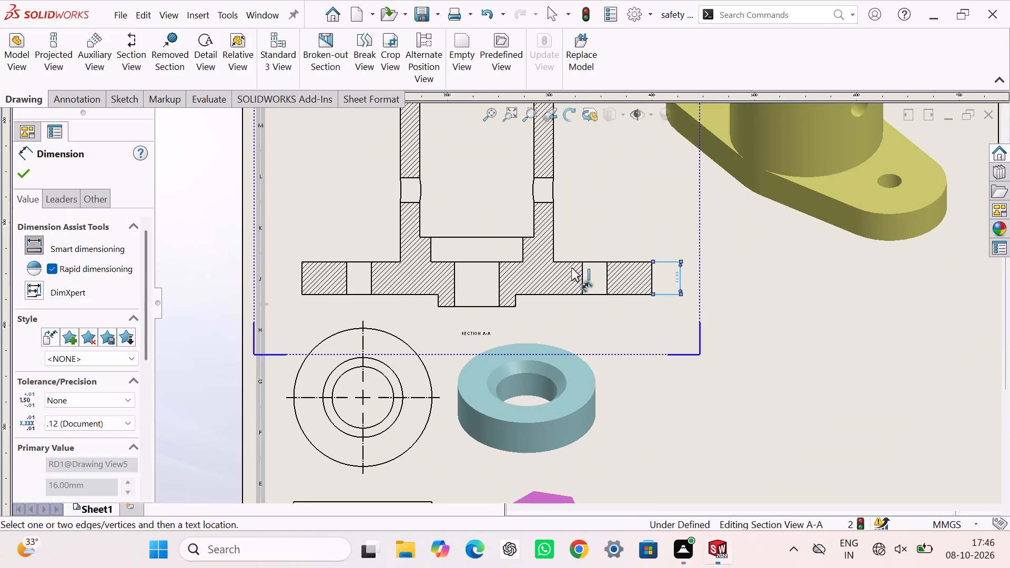
click(514, 307)
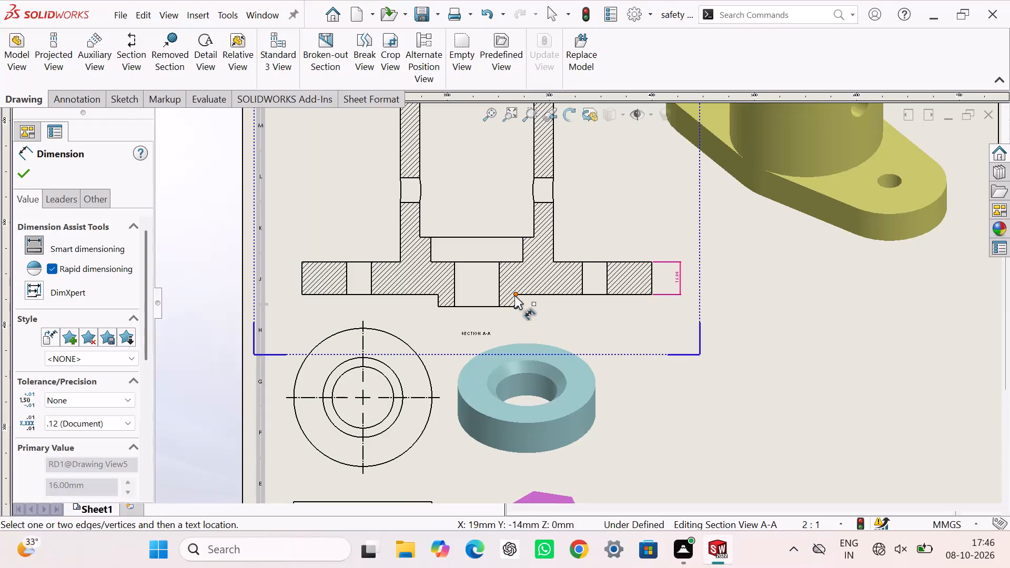
click(515, 295)
click(674, 314)
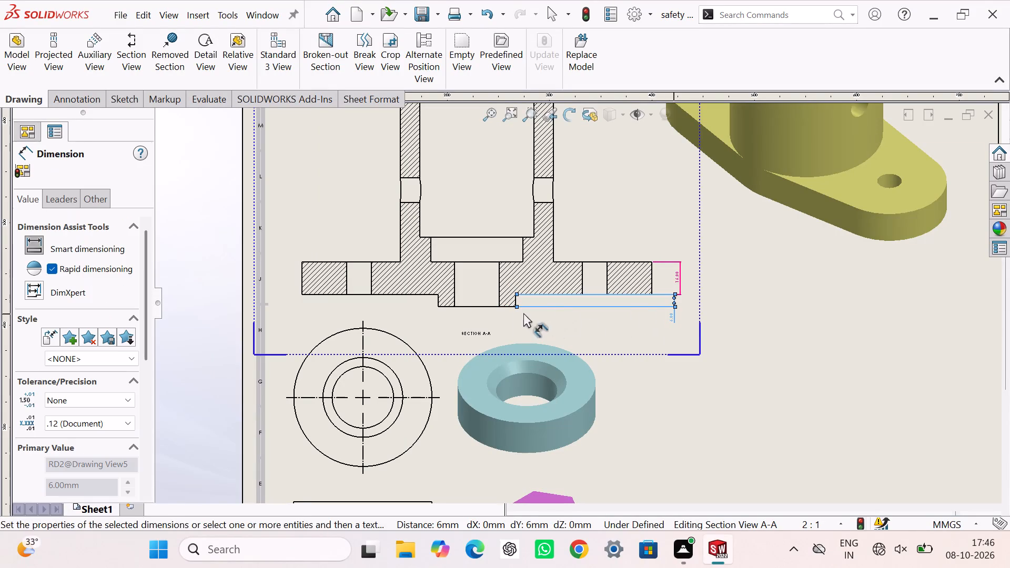
Dimension the central through-hole diameter and the bottom boss diameter, stacking both below section view A-A.
click(456, 282)
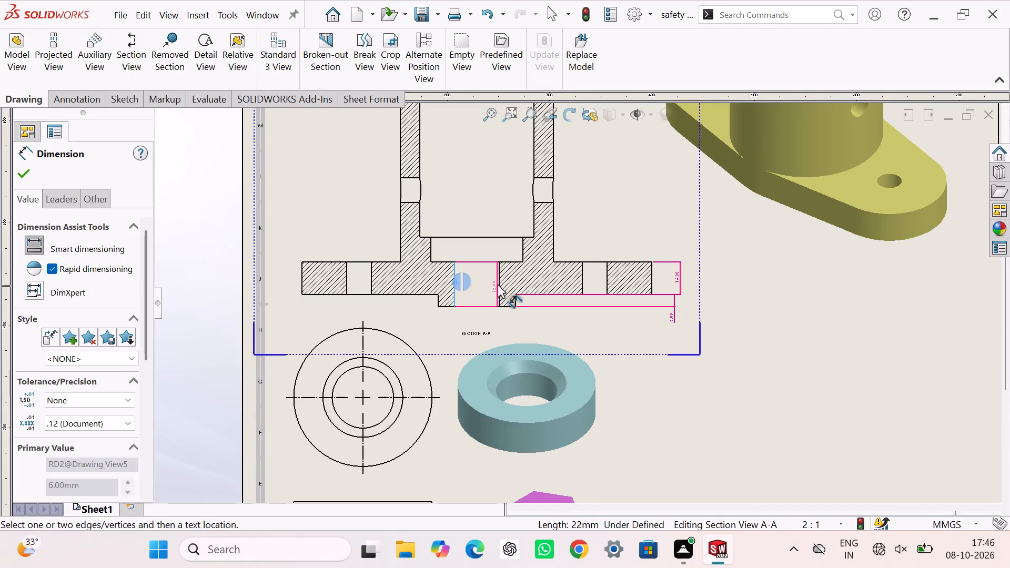
click(499, 282)
click(484, 313)
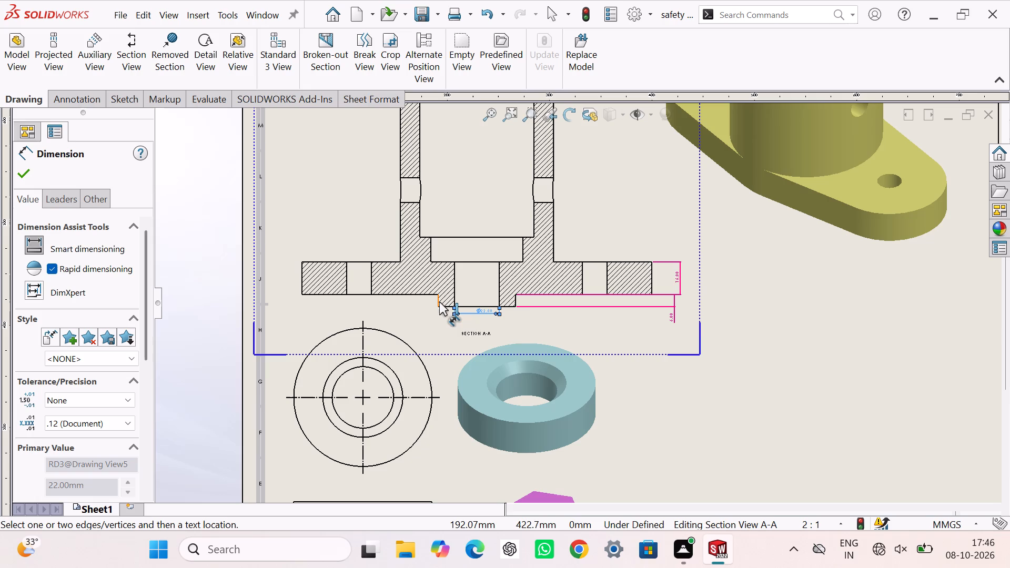
click(439, 302)
click(516, 300)
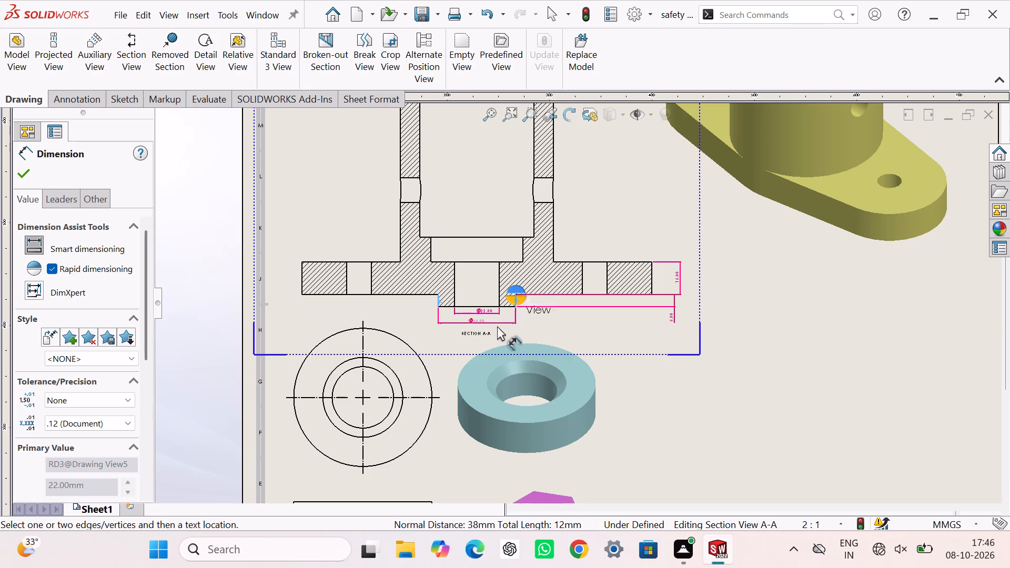
click(486, 323)
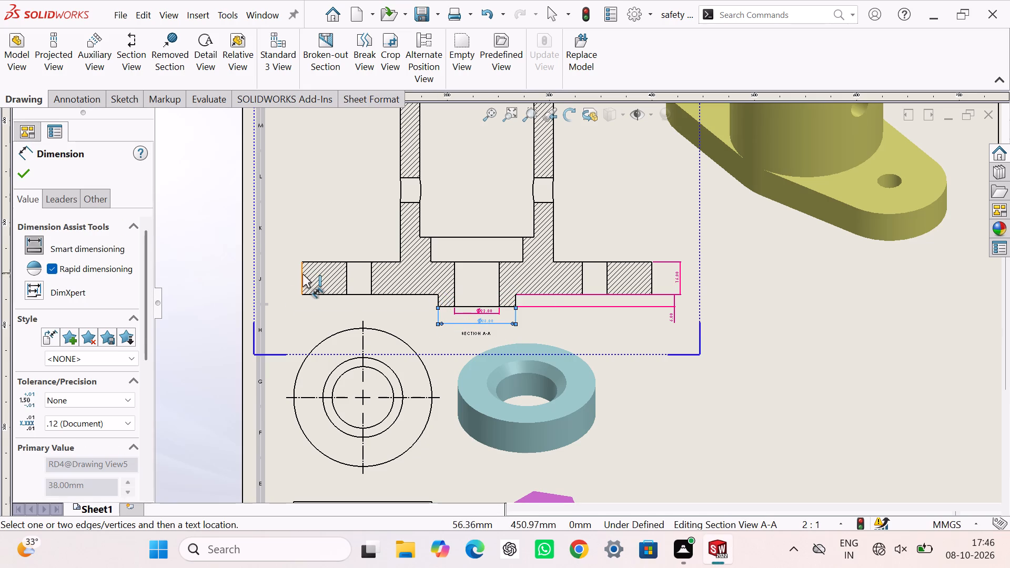
Dimension the overall length of the base flange below section view A-A.
click(302, 275)
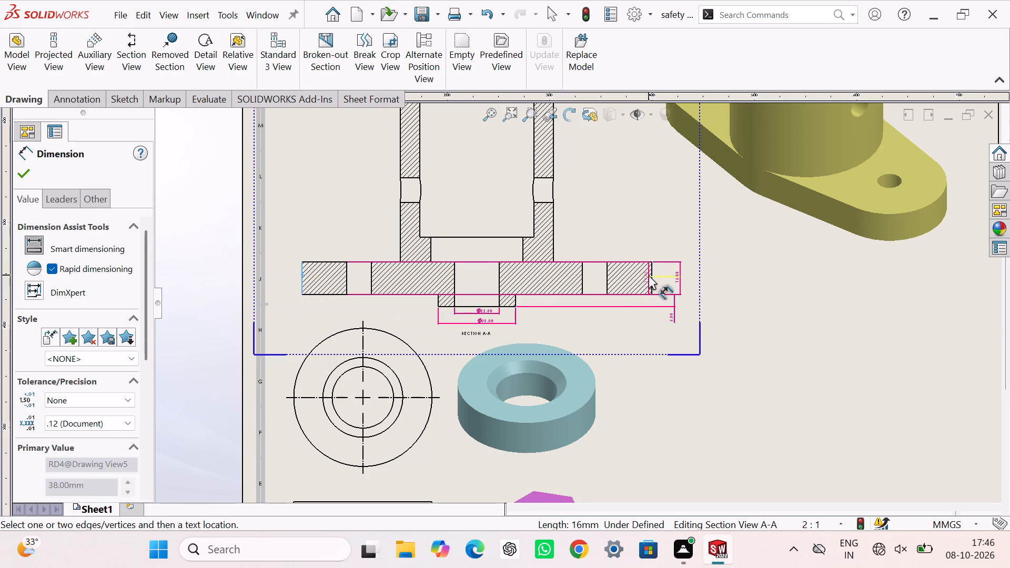
click(653, 279)
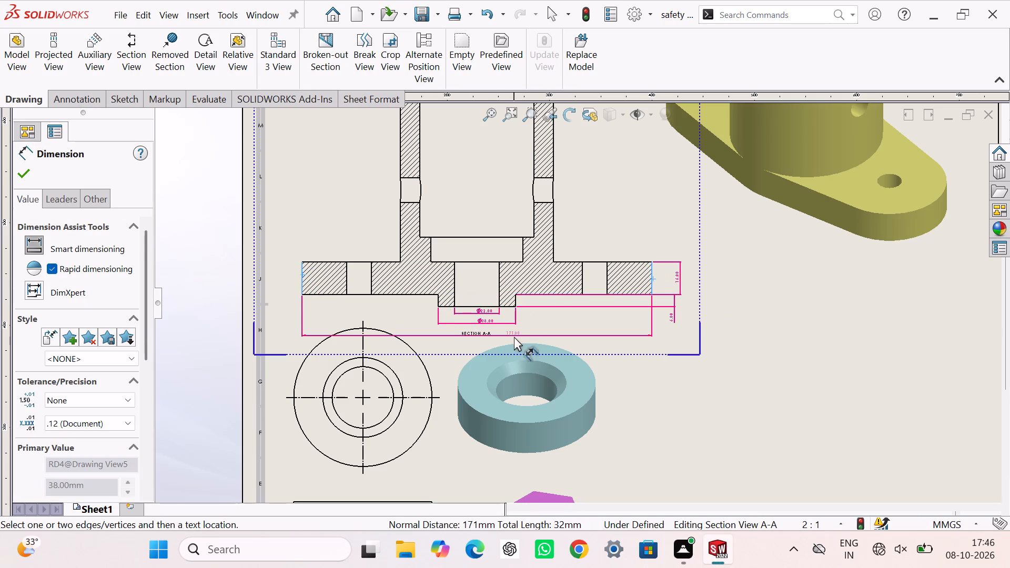
click(519, 330)
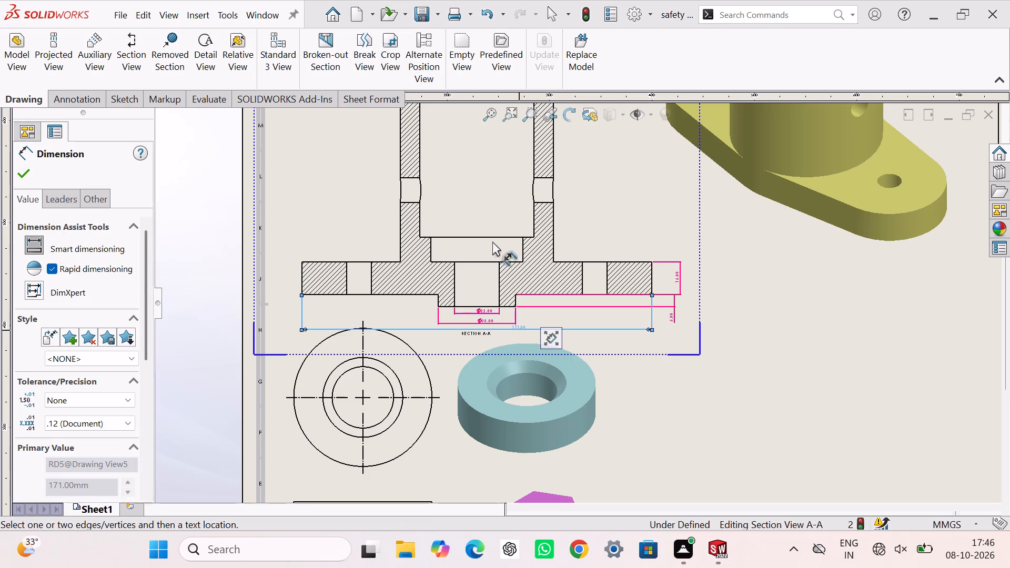
Dimension the stepped recess depth and the cylinder height above the flange, placing both to the right of the base section.
click(523, 261)
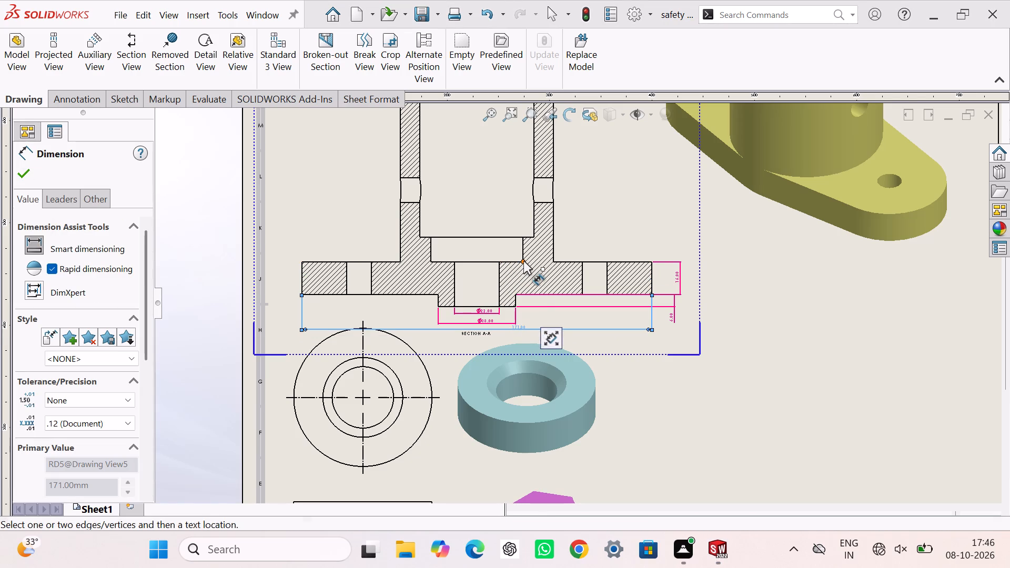
click(523, 237)
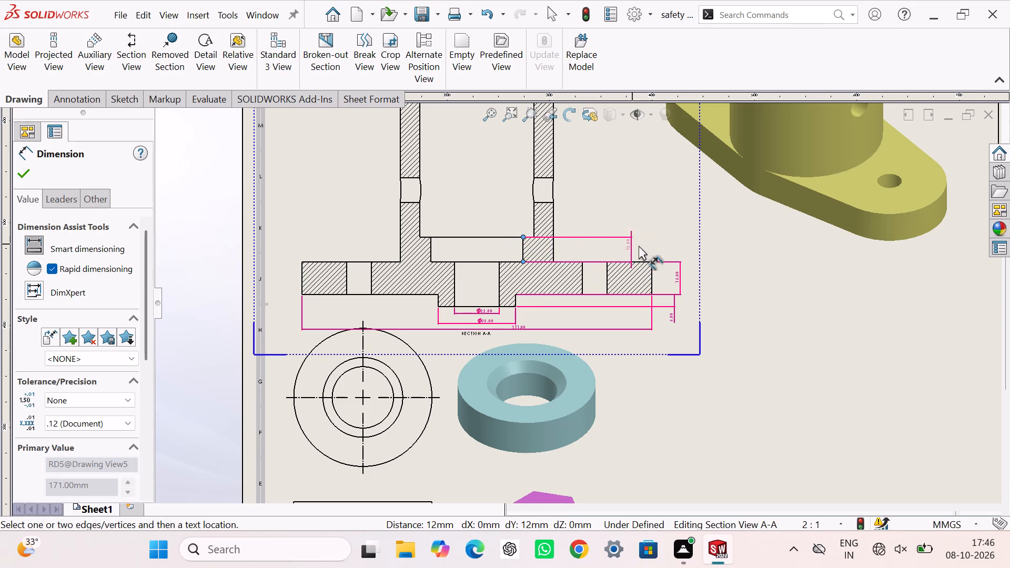
click(660, 250)
scroll(579, 219, up, 2)
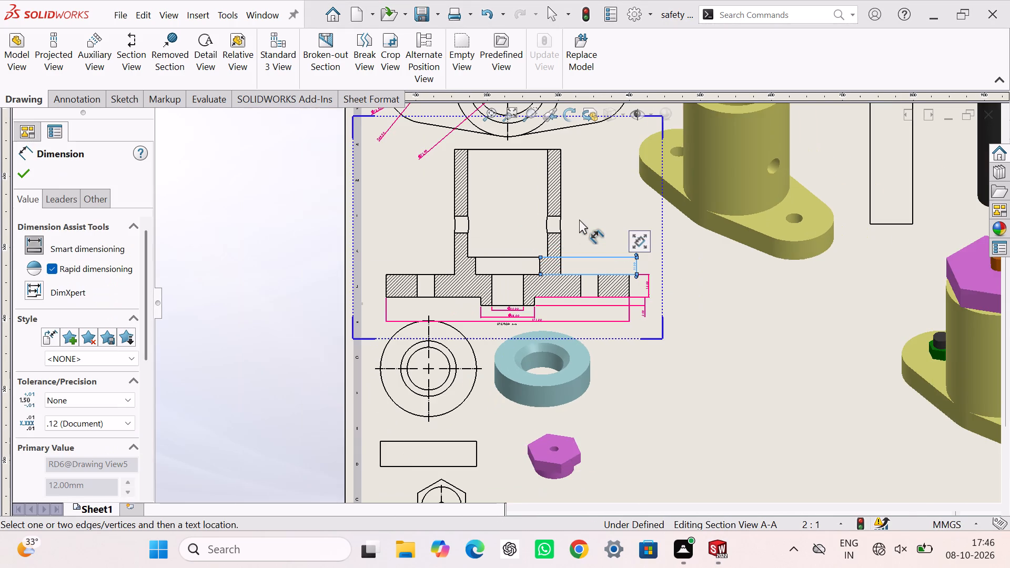
scroll(579, 219, up, 2)
scroll(578, 219, down, 5)
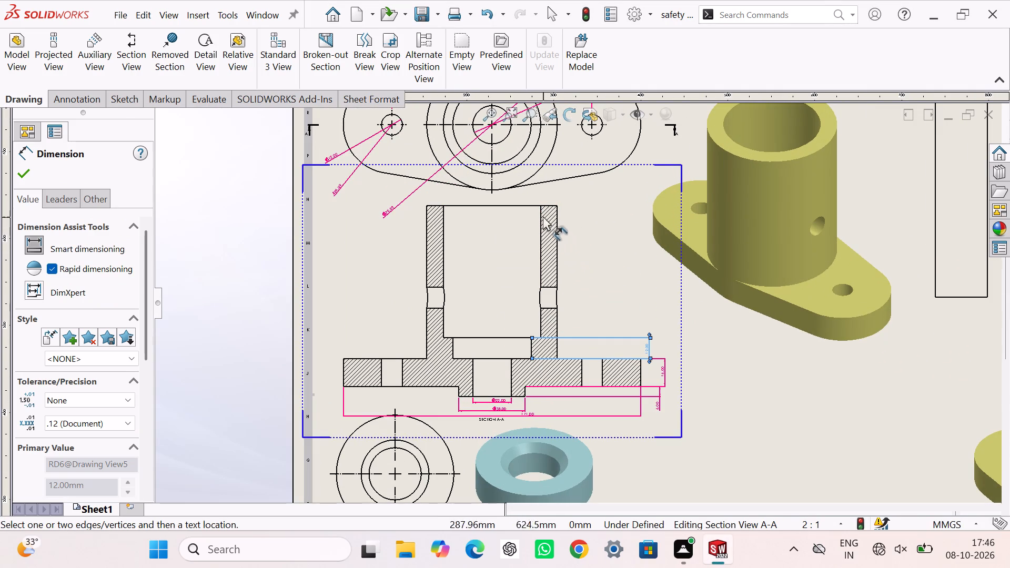
click(524, 205)
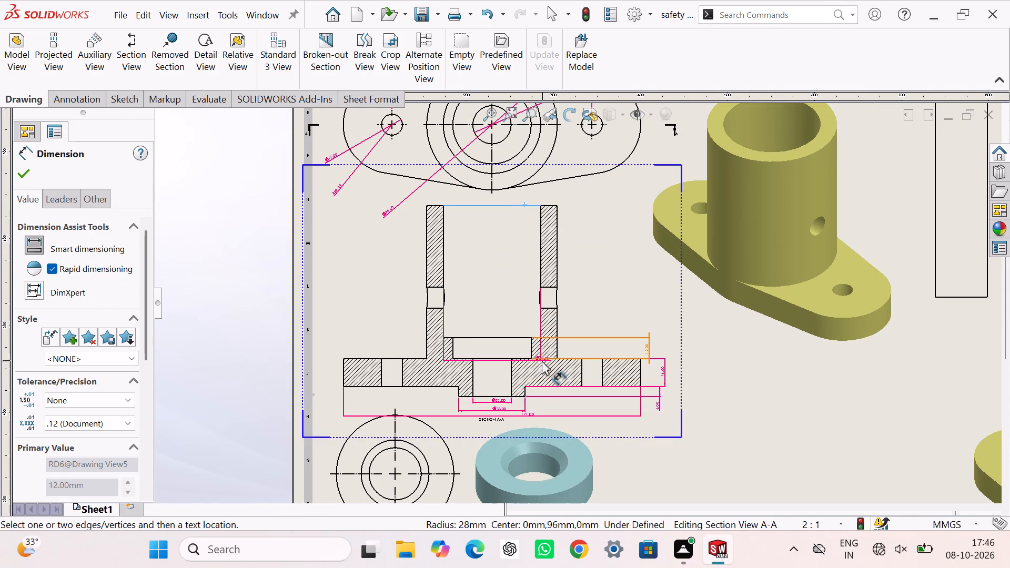
click(565, 359)
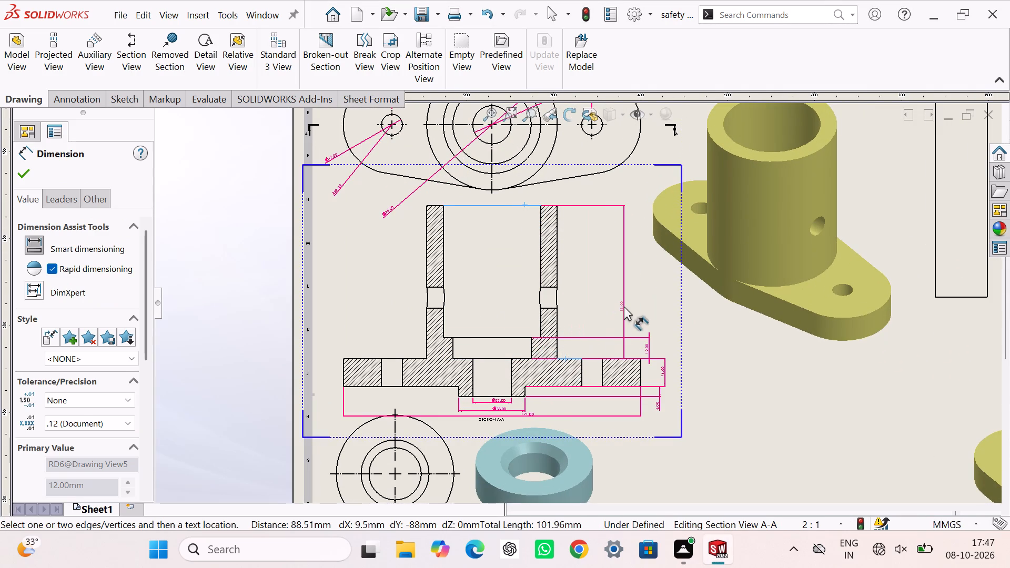
click(624, 306)
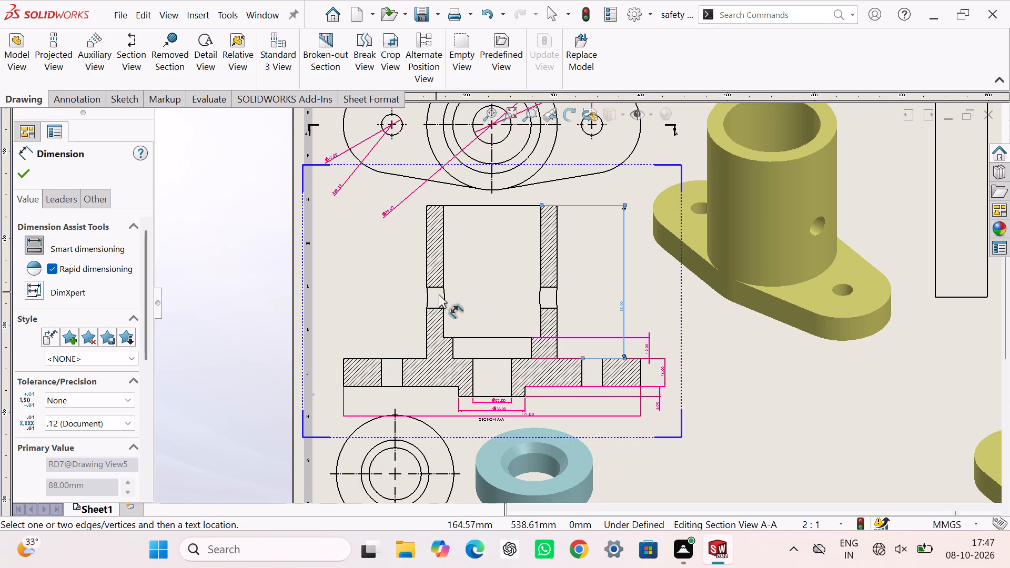
Dimension the diameters of the left flange bolt hole and the left cylinder wall's side hole on section view A-A.
click(404, 363)
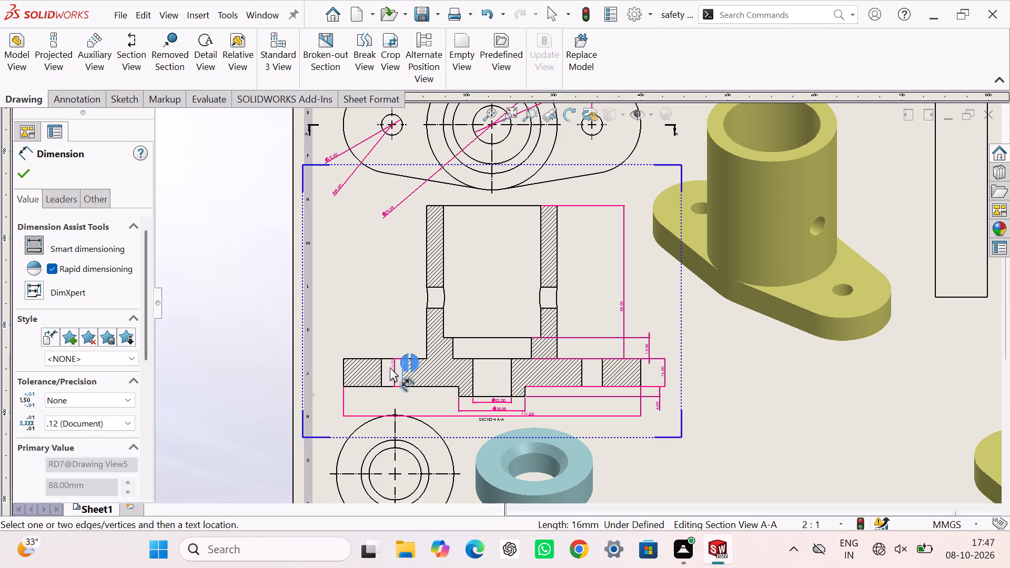
drag(381, 370, 384, 364)
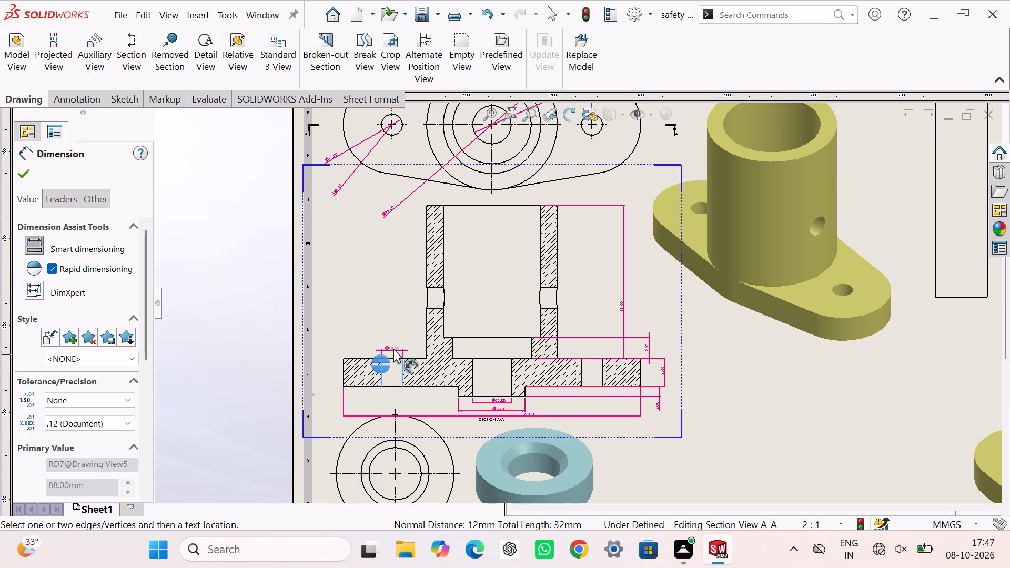
click(393, 349)
click(433, 309)
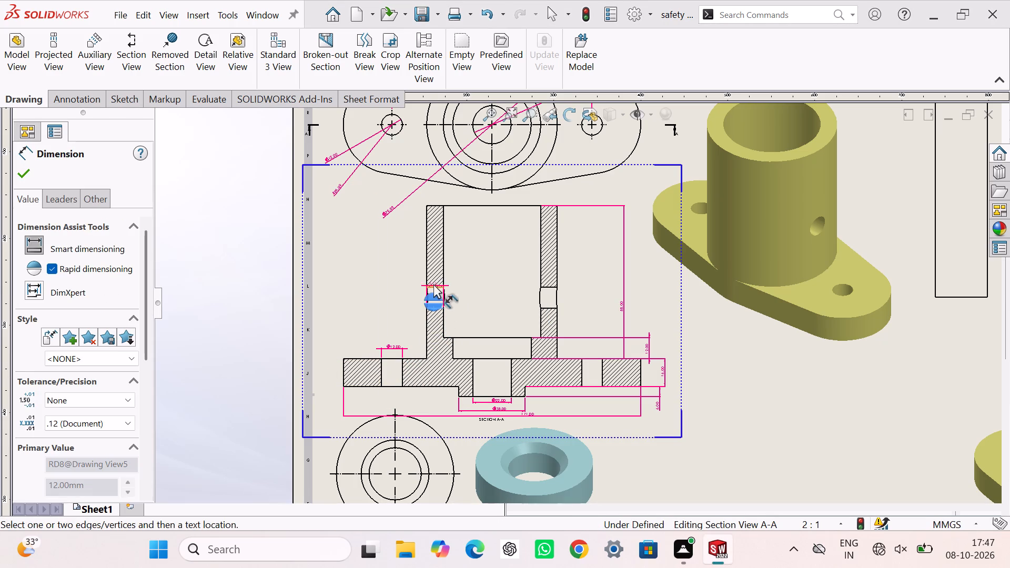
click(436, 287)
click(389, 291)
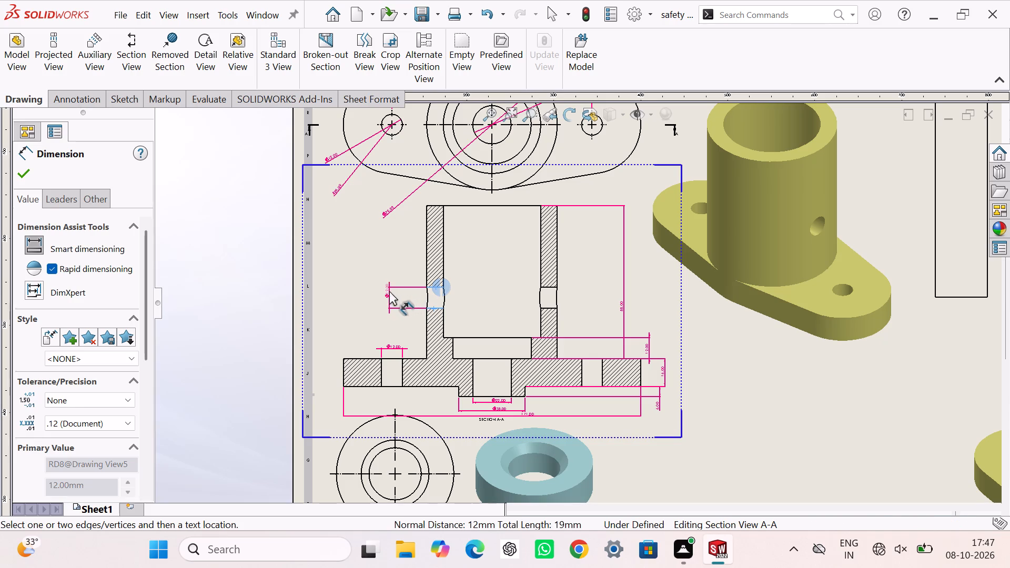
click(427, 300)
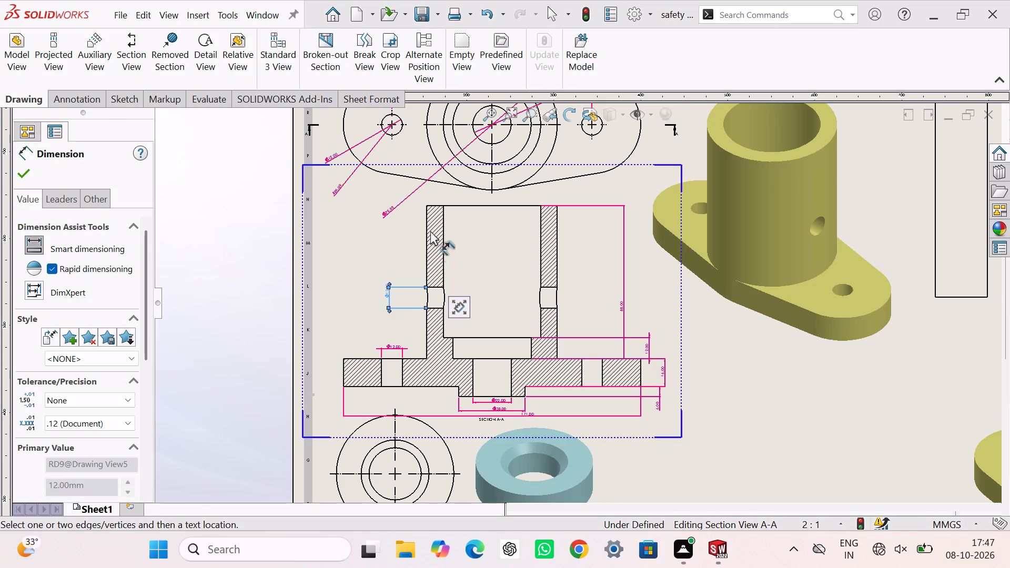
Dimension the cylinder's outer and inner diameters above the base's section view.
click(430, 206)
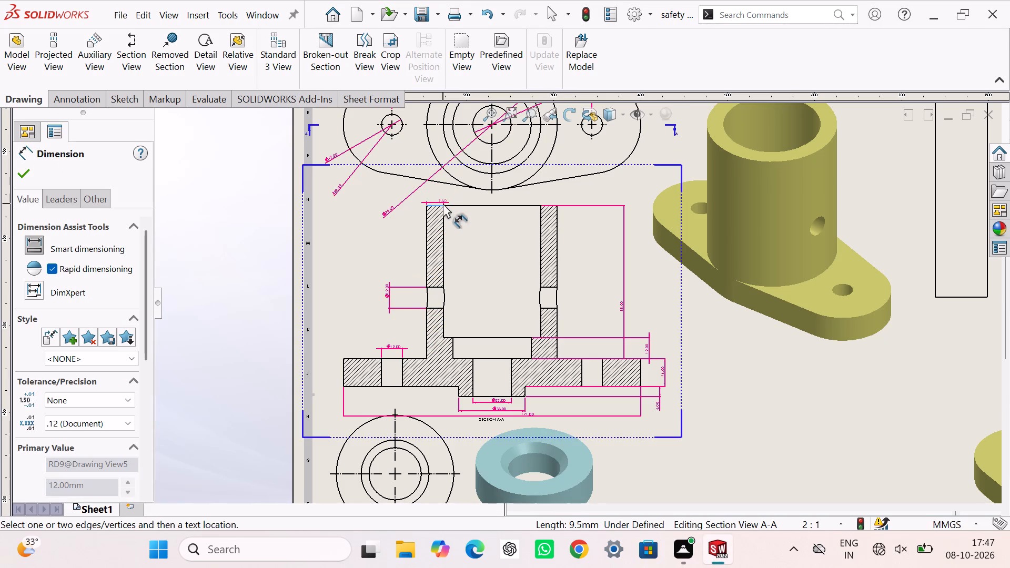
key(Escape)
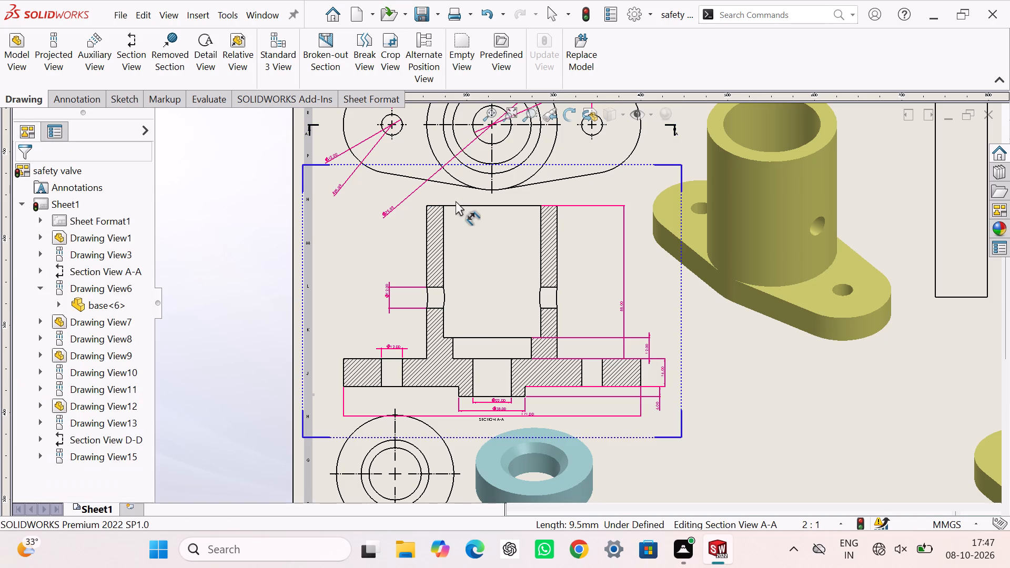
click(426, 225)
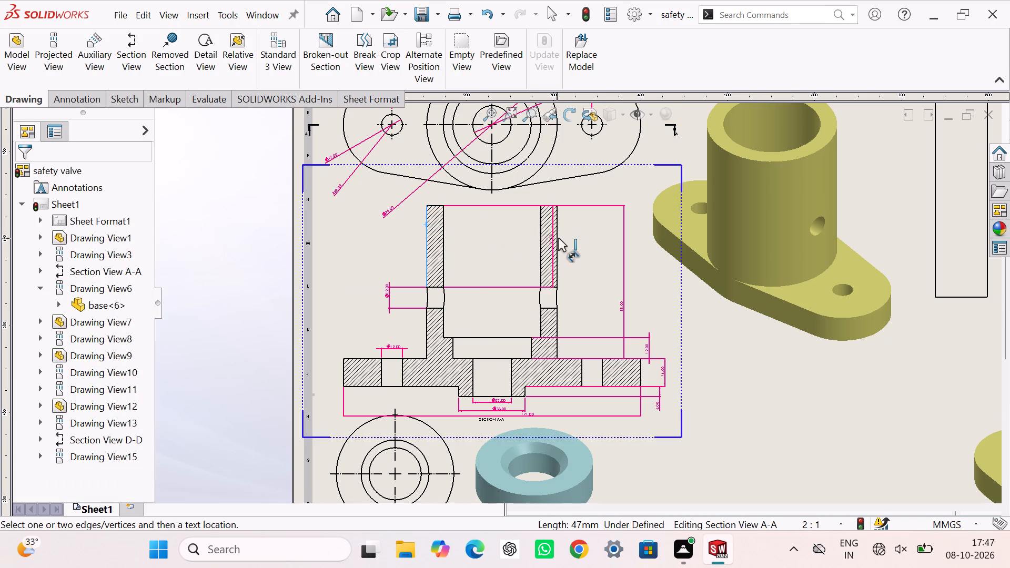
click(559, 237)
click(529, 195)
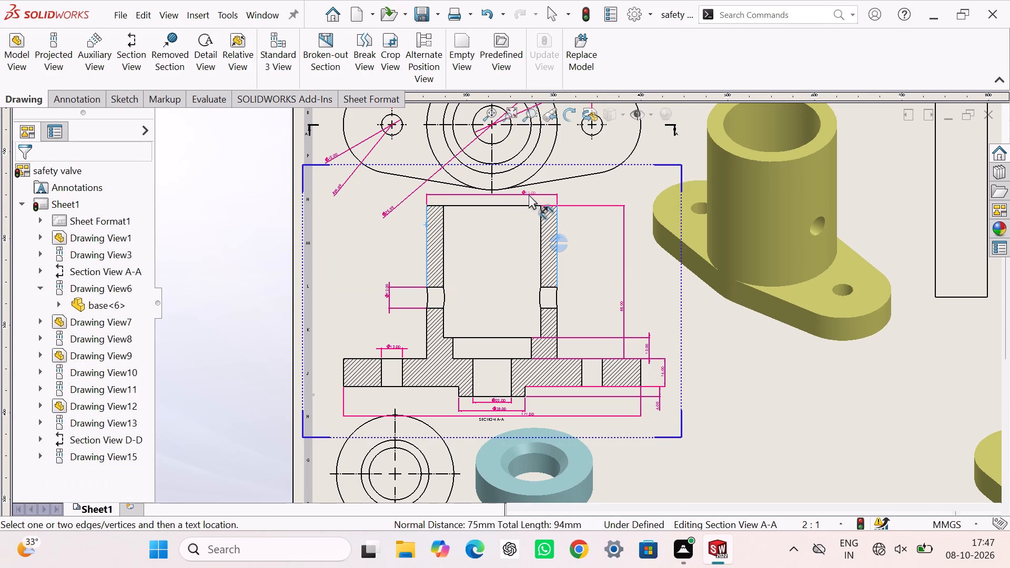
click(512, 205)
click(512, 202)
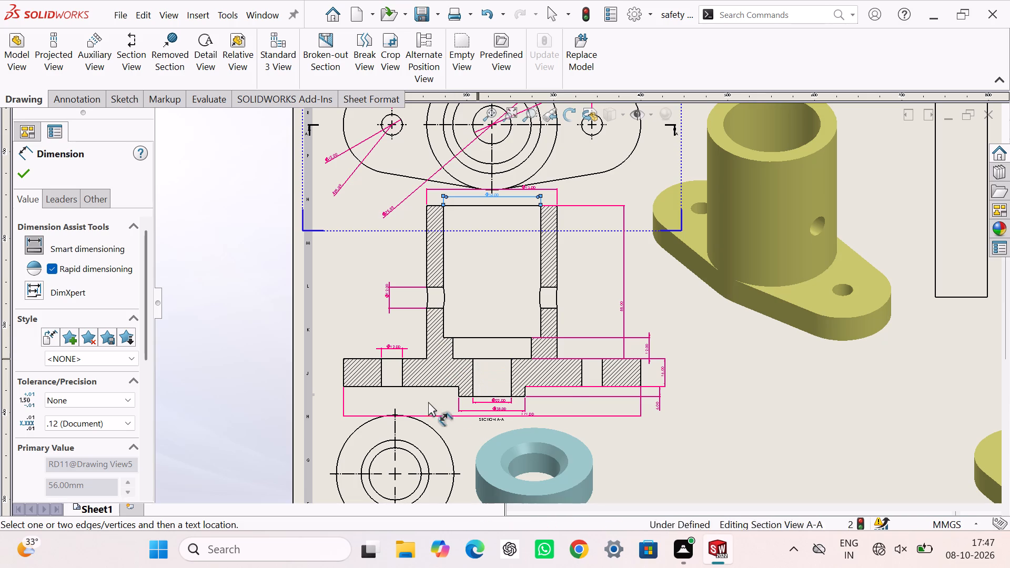
Dimension the bolt's diameter above its rectangular front view.
scroll(503, 397, up, 6)
scroll(787, 324, down, 1)
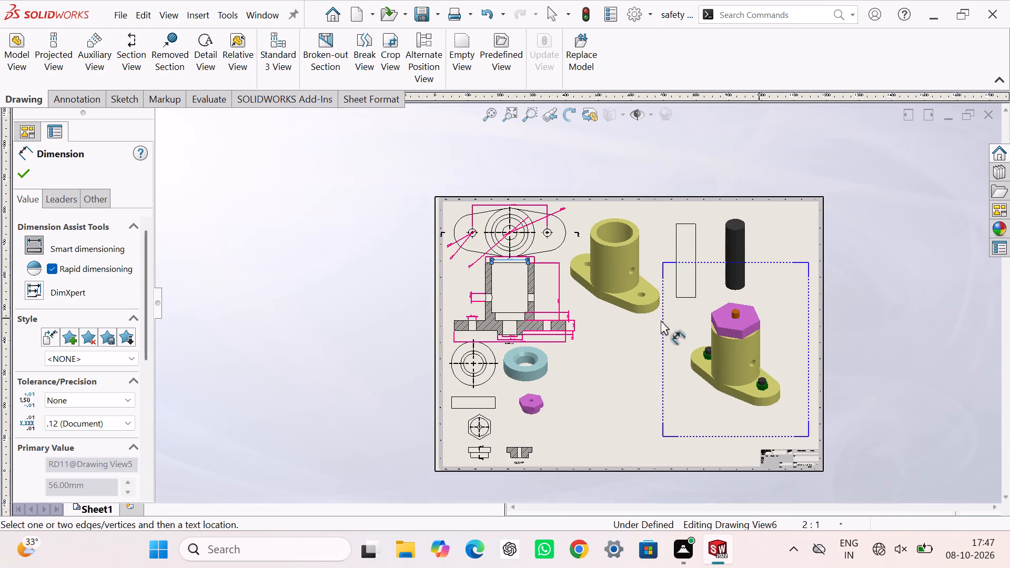
scroll(660, 320, up, 2)
scroll(670, 305, down, 10)
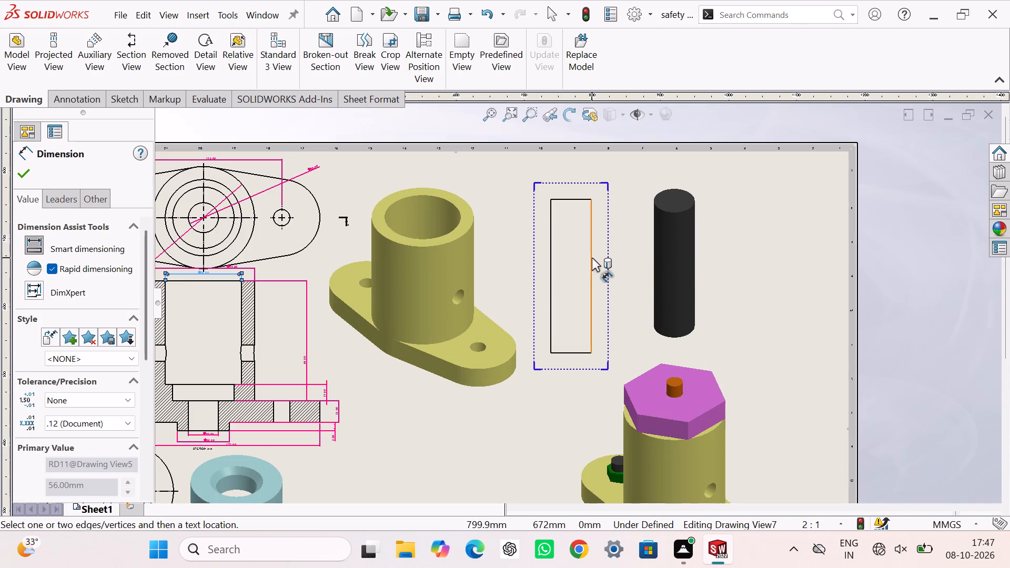
click(592, 258)
click(550, 253)
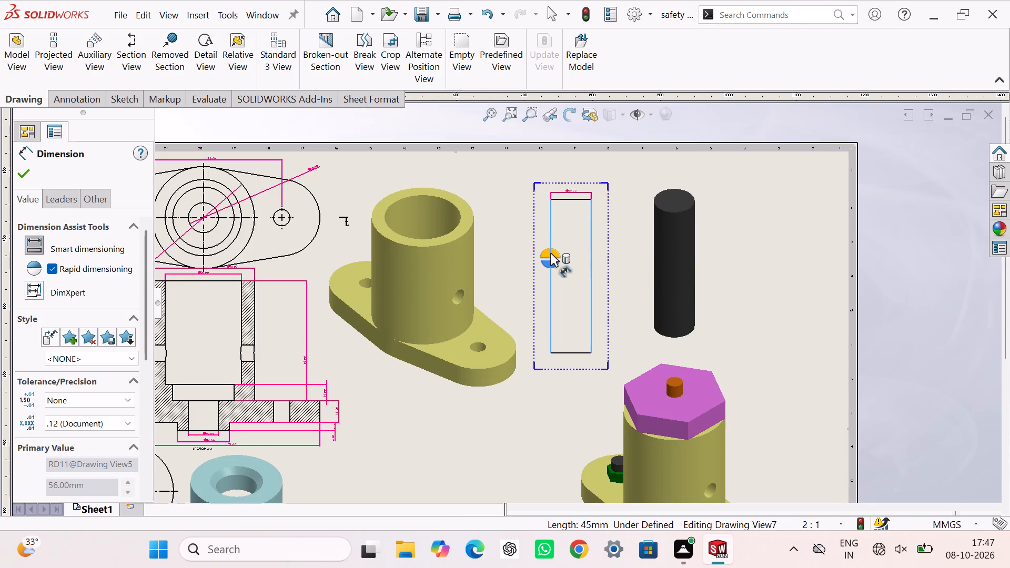
click(575, 194)
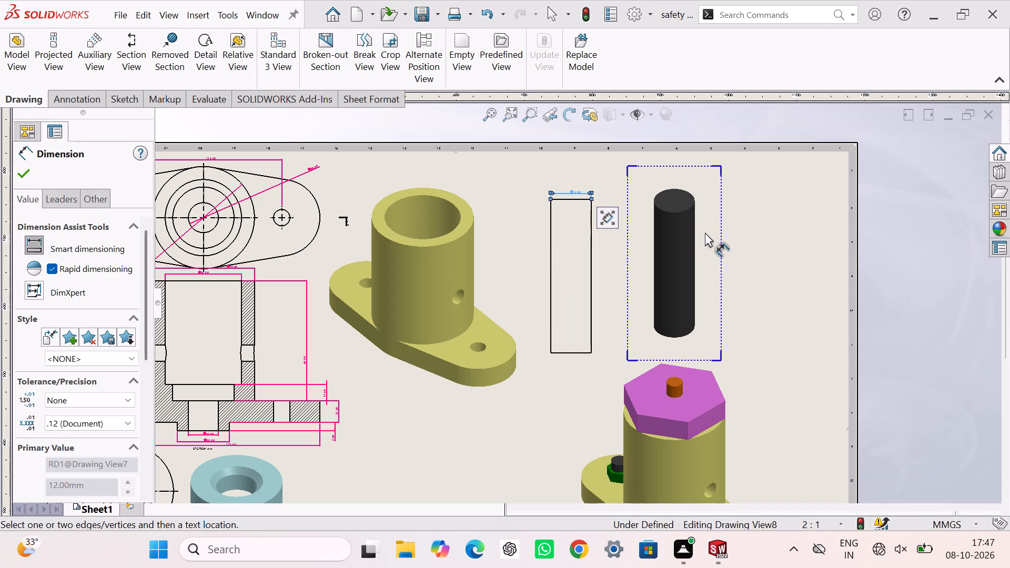
key(Escape)
key(Escape)
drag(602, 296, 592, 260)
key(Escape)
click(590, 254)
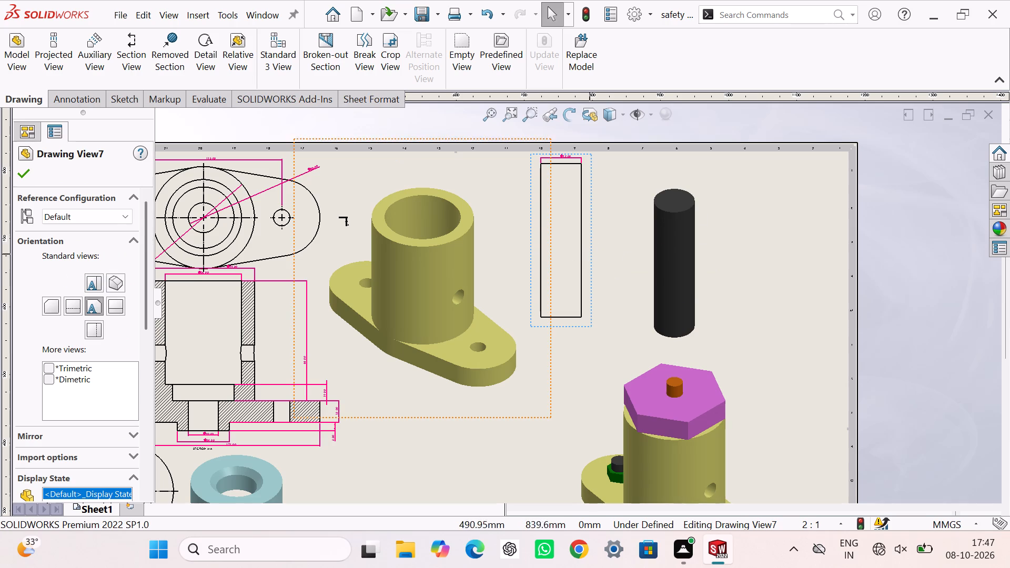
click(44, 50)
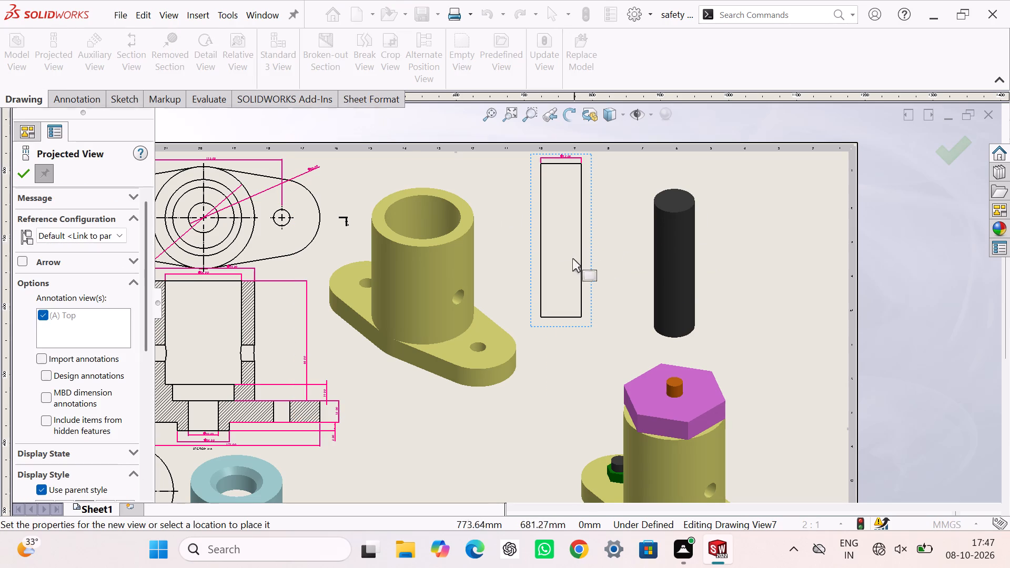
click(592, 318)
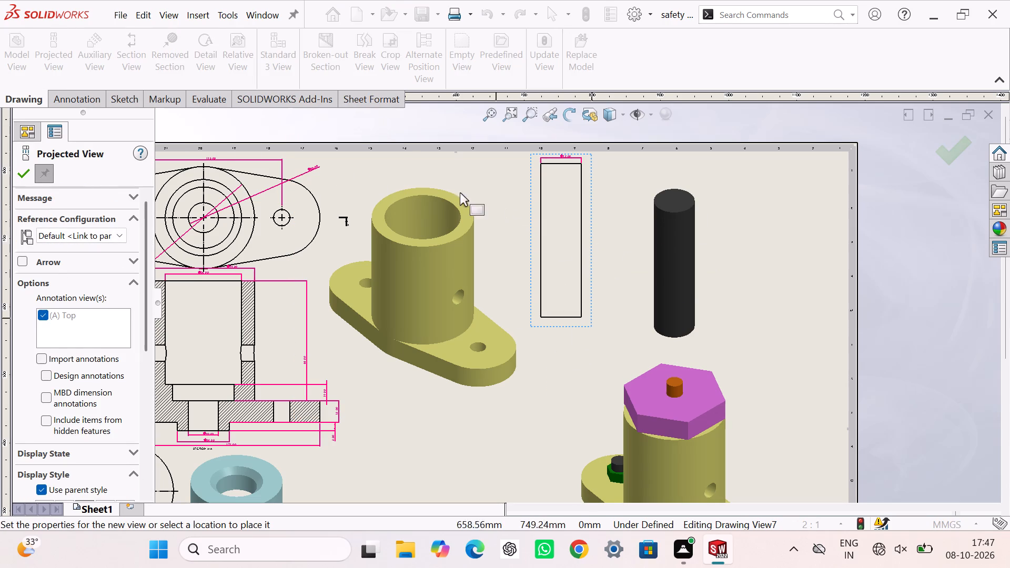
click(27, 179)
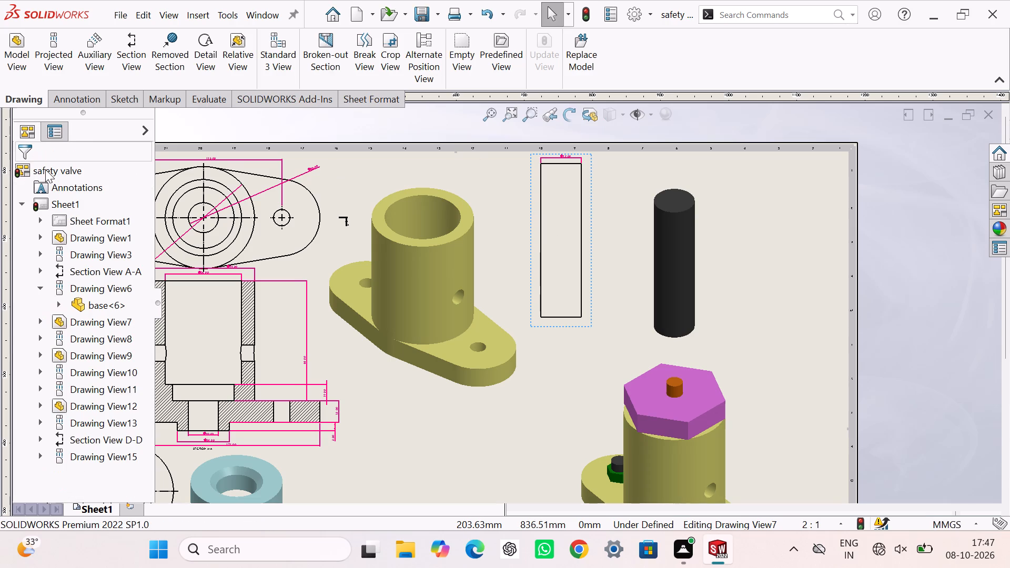
Project the bolt's circular top view from its front view, placing it above the sheet's upper border.
click(567, 240)
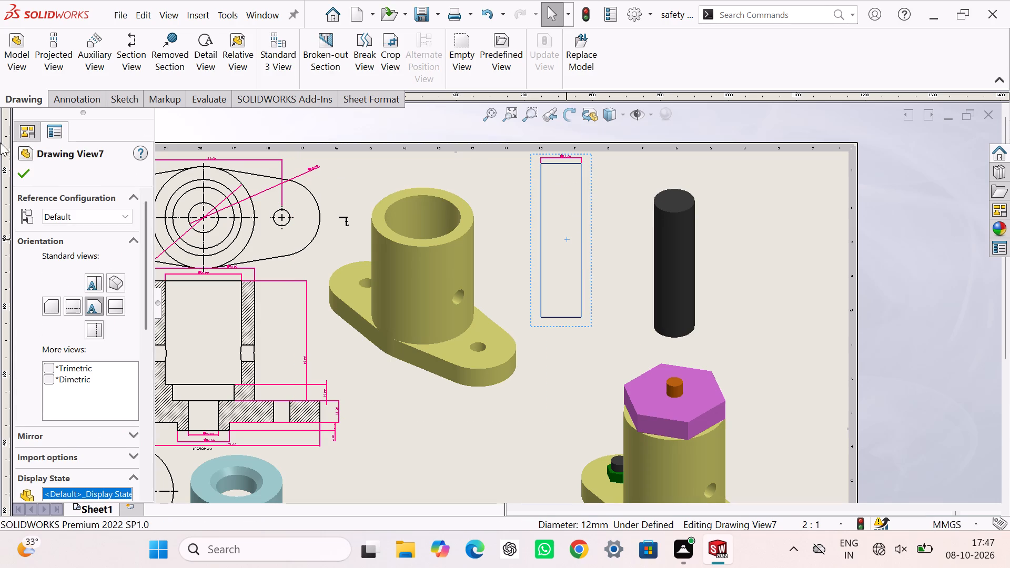
click(57, 47)
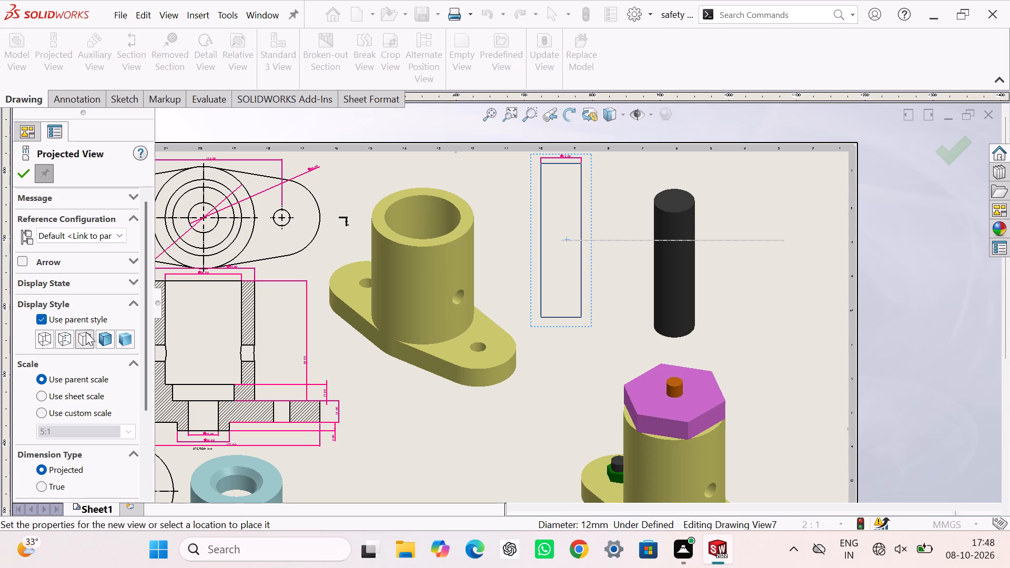
drag(143, 315, 146, 331)
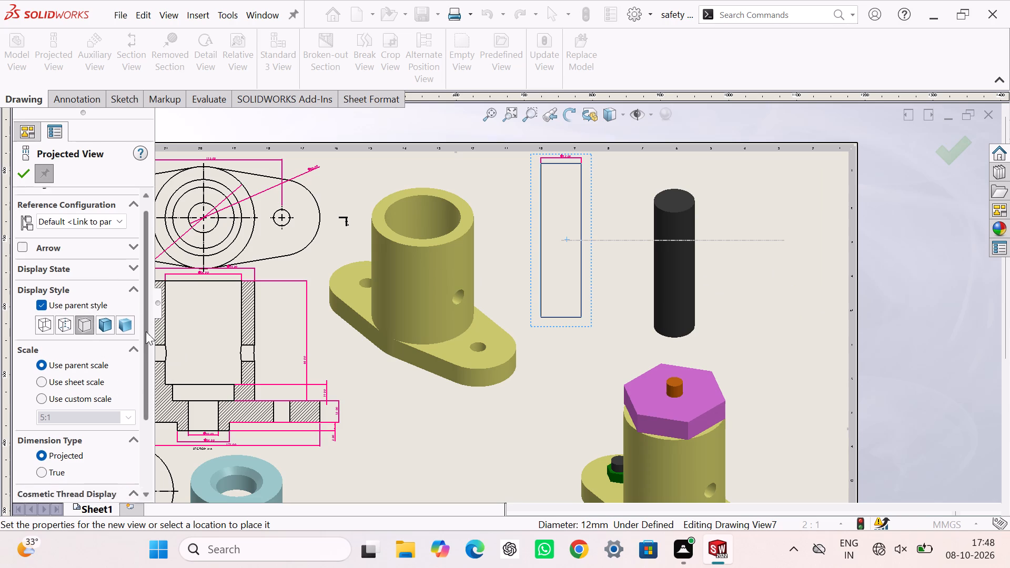
drag(146, 331, 144, 395)
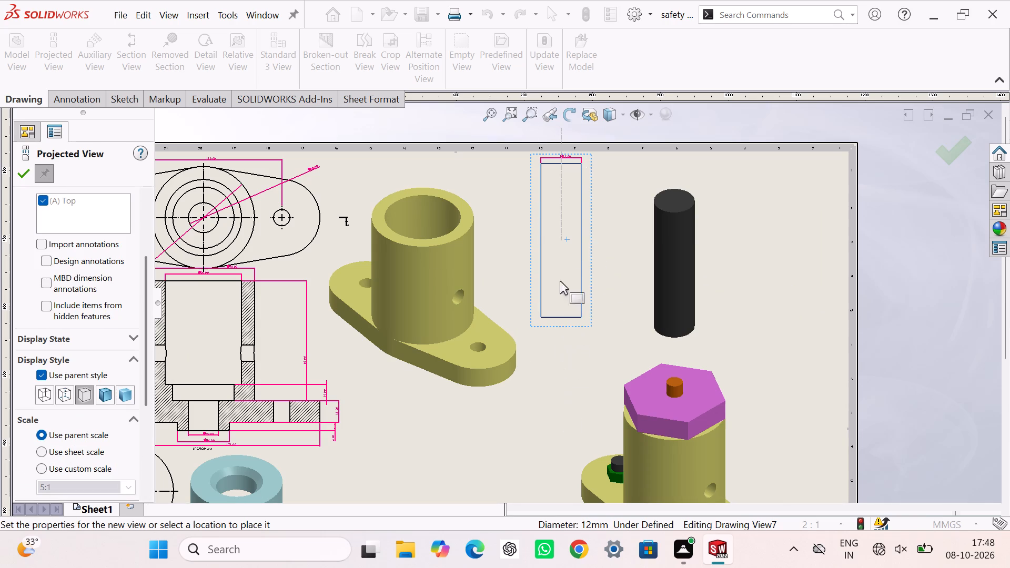
scroll(563, 210, up, 4)
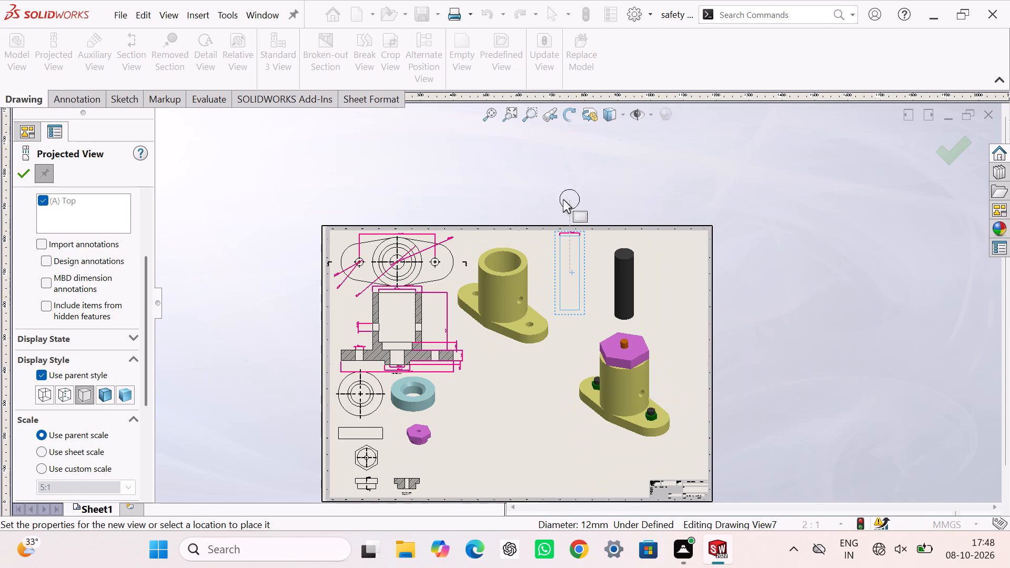
click(563, 199)
key(Escape)
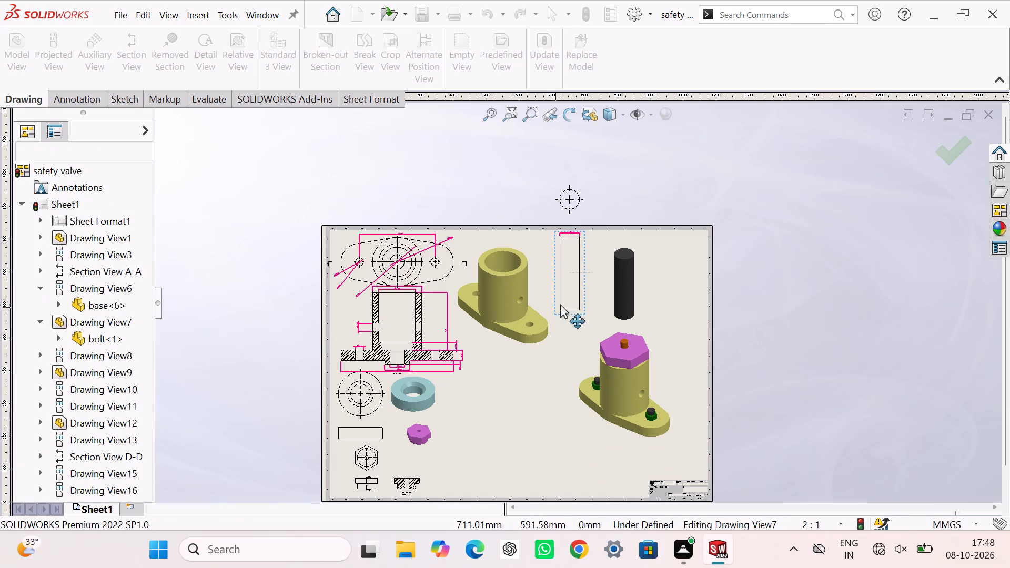
key(Escape)
Reposition the bolt's front and top views so both fit inside the sheet border, with the circle just above the rectangle.
drag(583, 290, 585, 312)
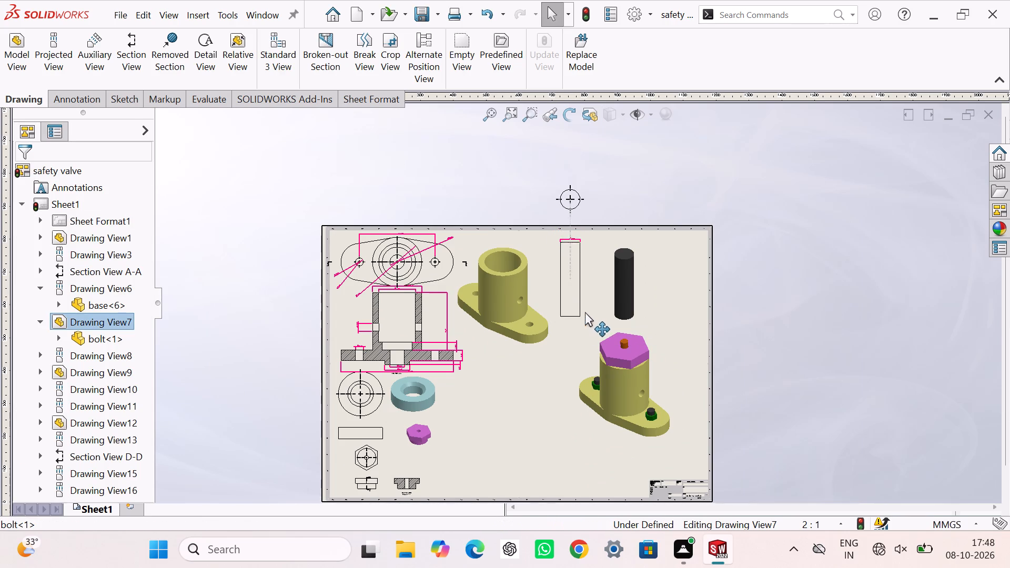
drag(585, 312, 585, 343)
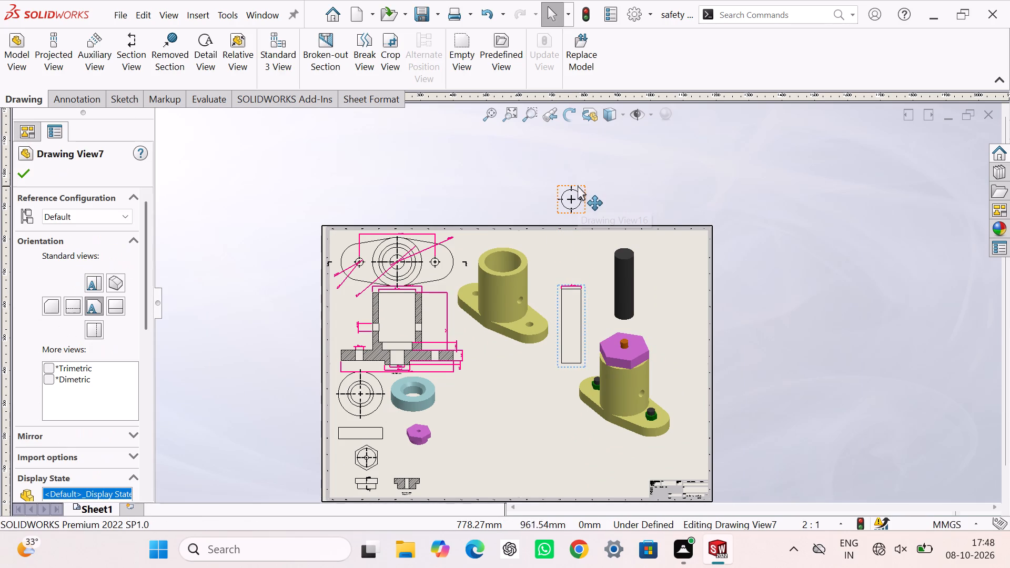
drag(578, 184, 578, 230)
drag(585, 291, 585, 267)
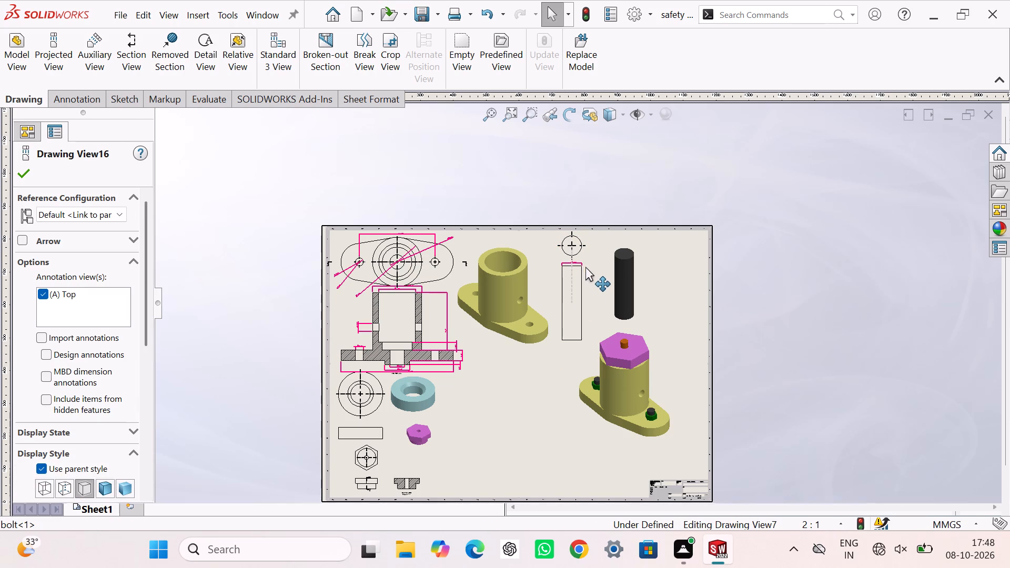
drag(585, 267, 586, 272)
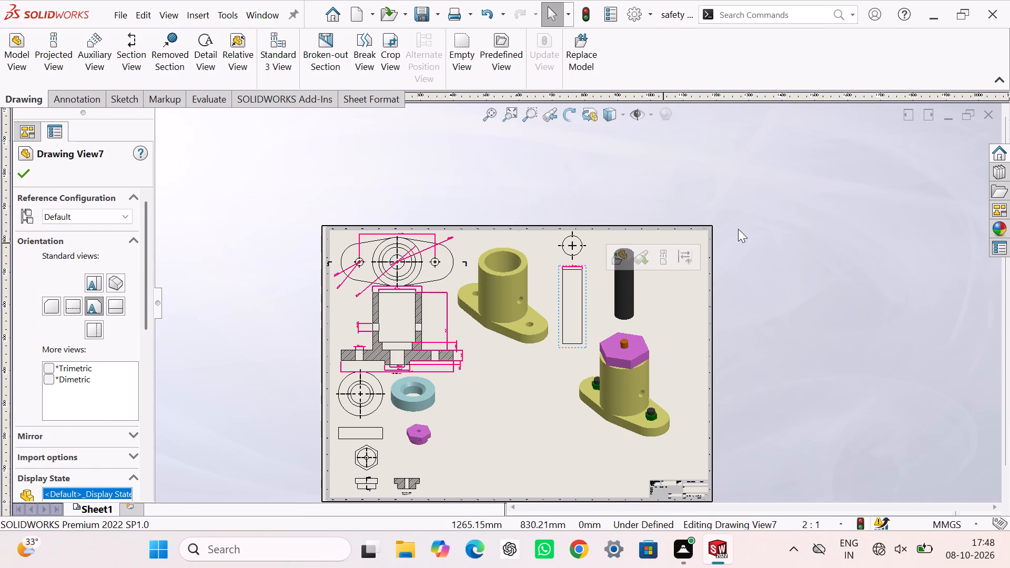
click(738, 228)
Dimension the circle's diameter on the bolt's top view and the bolt's length to the right of its front view.
right_drag(645, 270, 645, 164)
scroll(590, 264, down, 2)
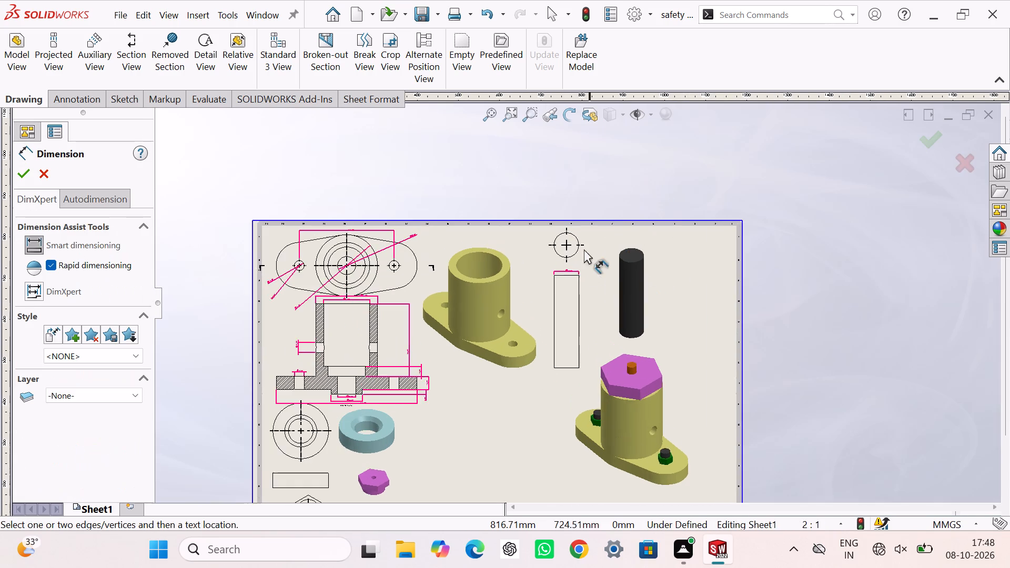
scroll(584, 249, down, 5)
click(576, 265)
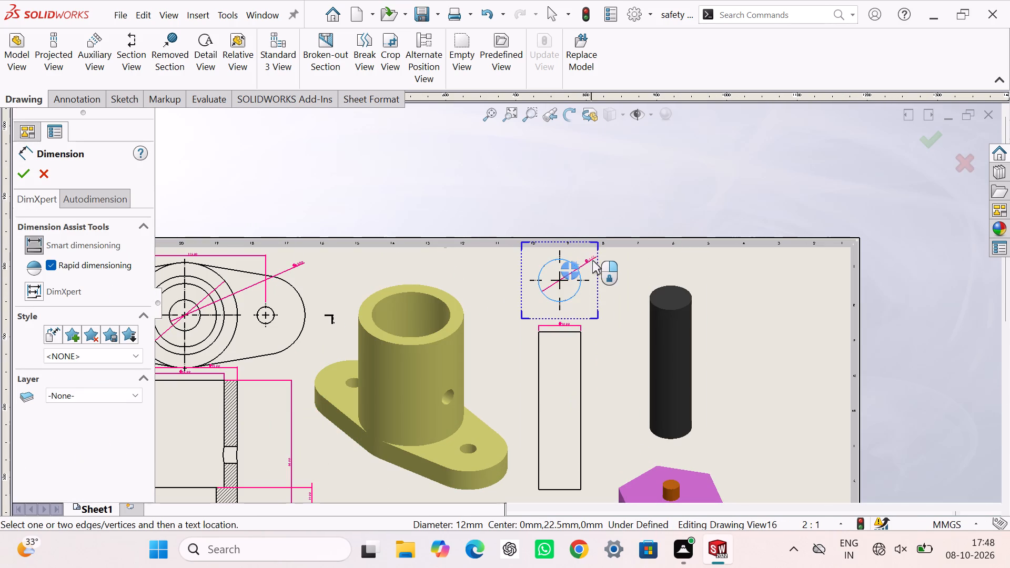
click(598, 258)
click(579, 370)
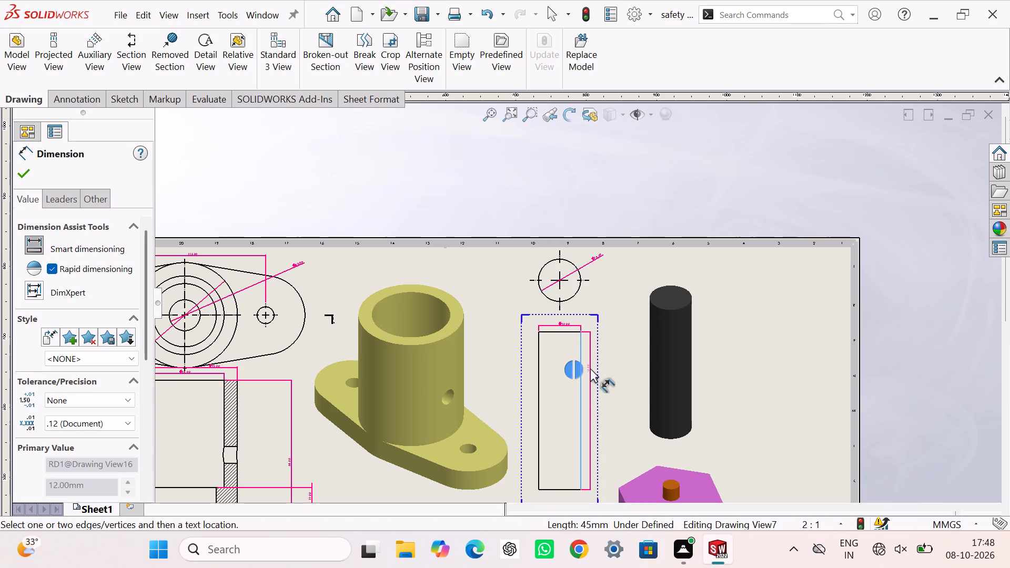
click(594, 368)
scroll(612, 368, up, 3)
scroll(612, 358, down, 2)
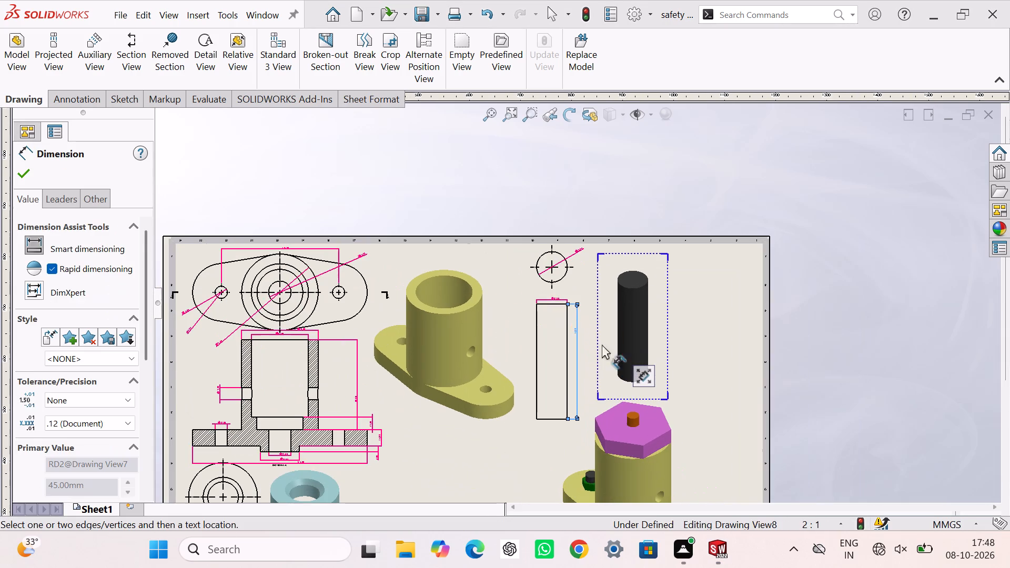
key(Escape)
Move the bolt's shaded isometric view closer to its dimensioned front view.
drag(604, 295, 595, 295)
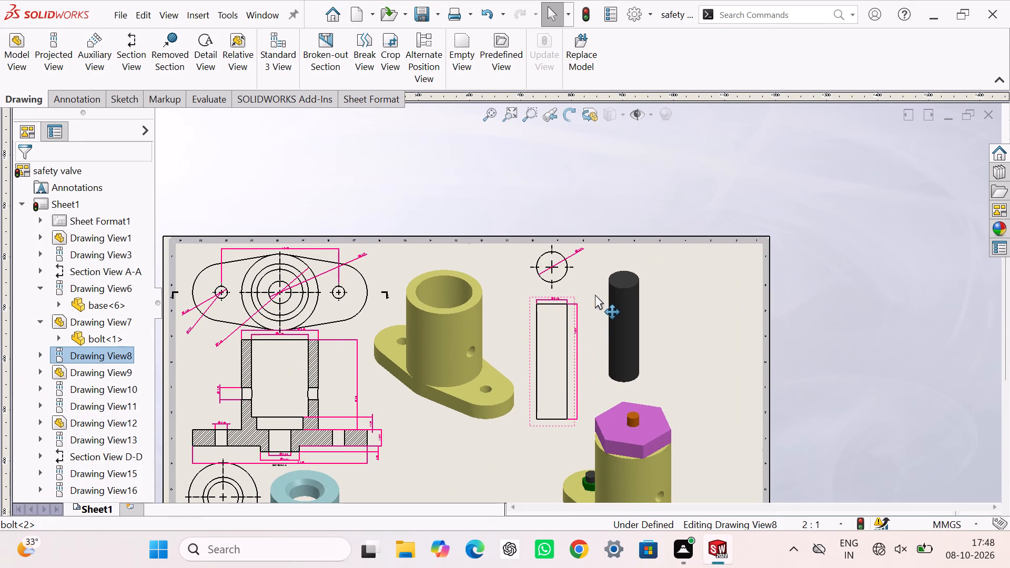
drag(595, 295, 583, 296)
click(717, 304)
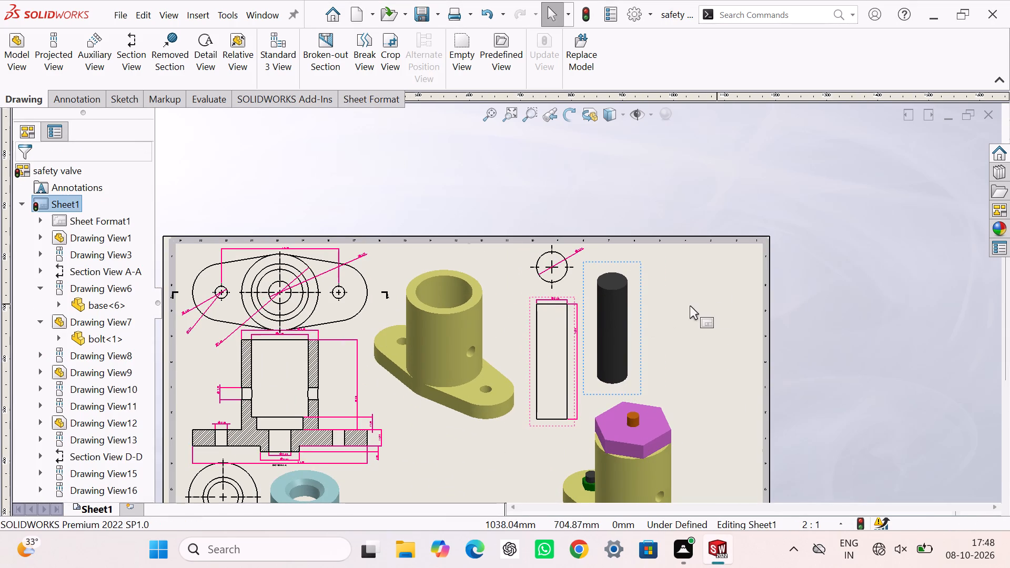
Insert the nut part's front view to the right of section view D-D and project its hexagonal top view above it.
scroll(689, 306, up, 7)
scroll(493, 481, down, 1)
scroll(560, 400, down, 4)
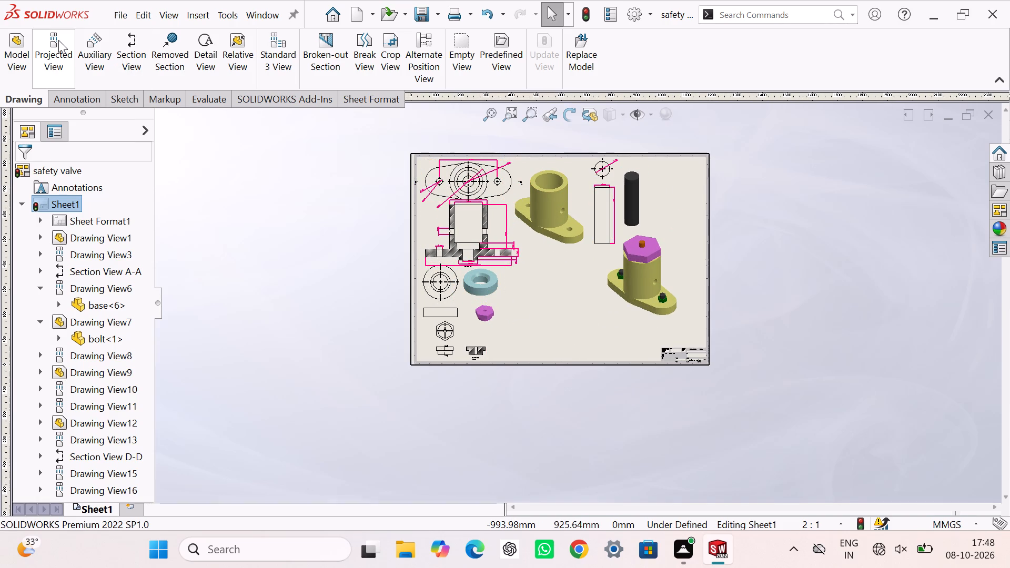
click(11, 48)
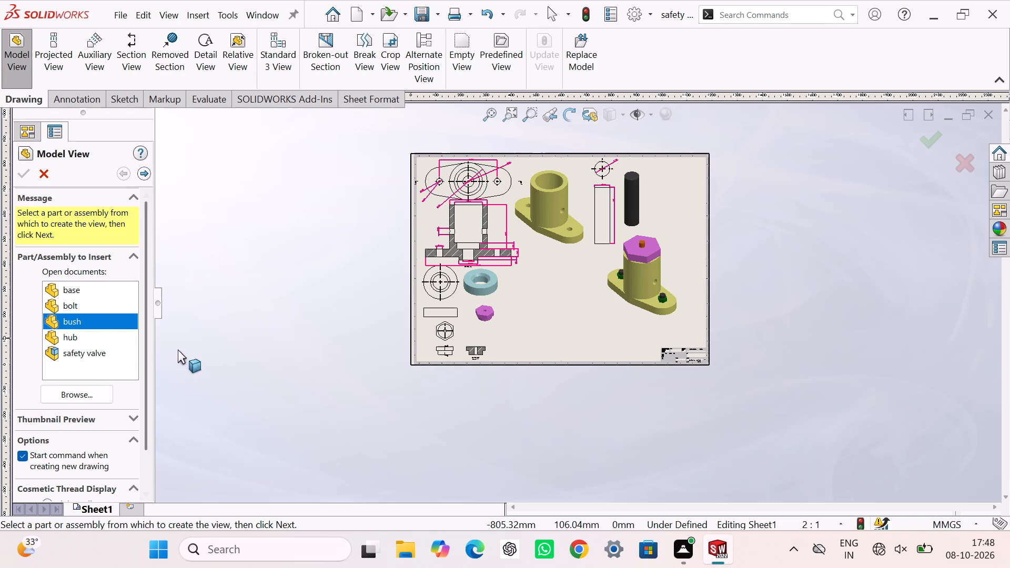
scroll(112, 430, down, 3)
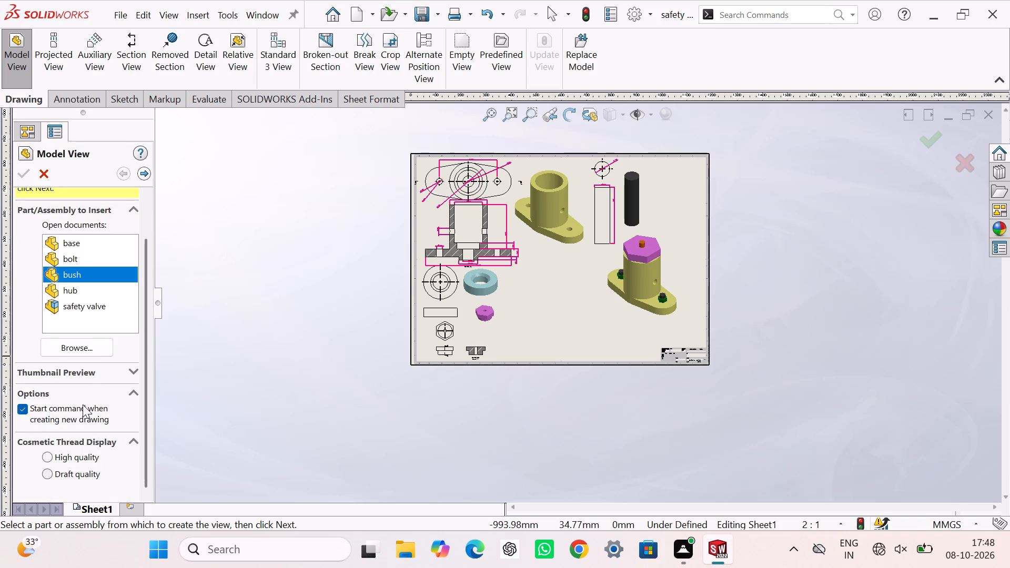
scroll(90, 389, up, 3)
click(90, 395)
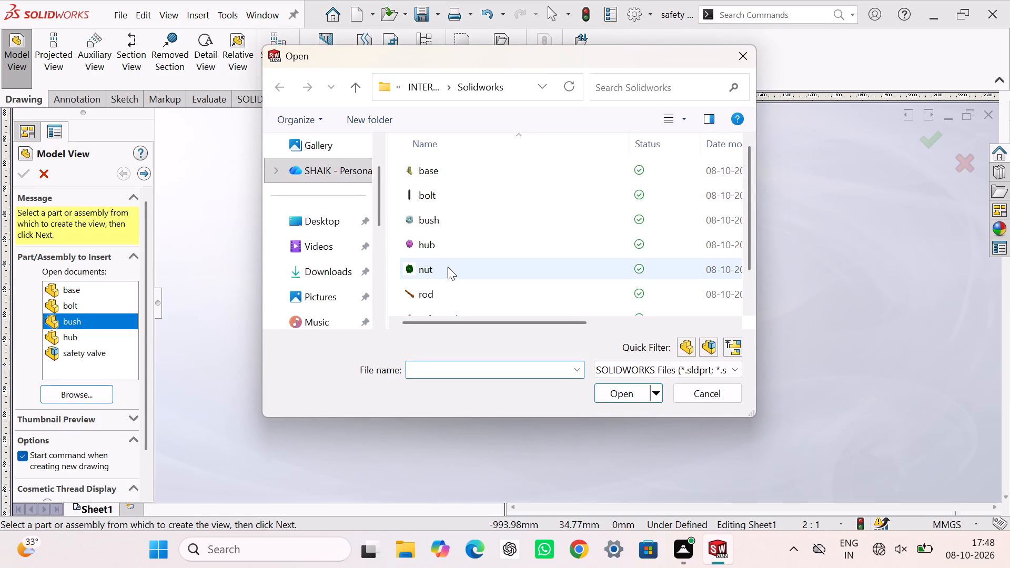
scroll(447, 294, down, 2)
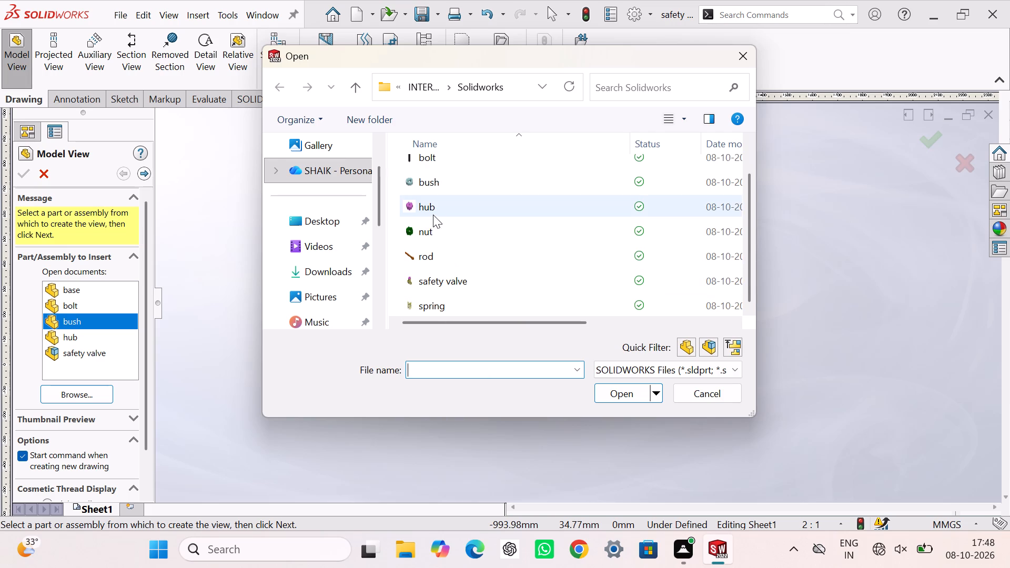
click(433, 234)
click(608, 388)
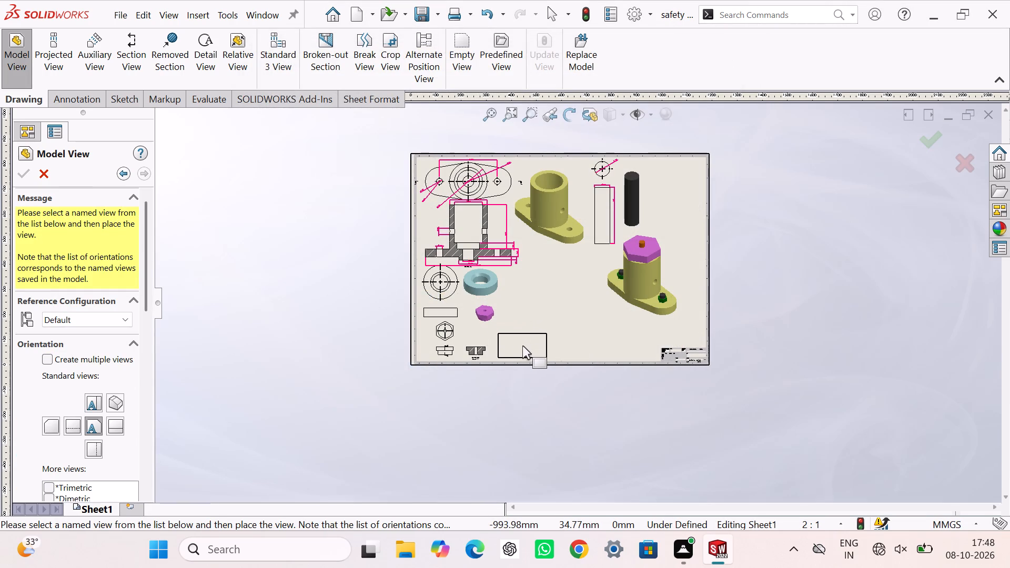
click(527, 345)
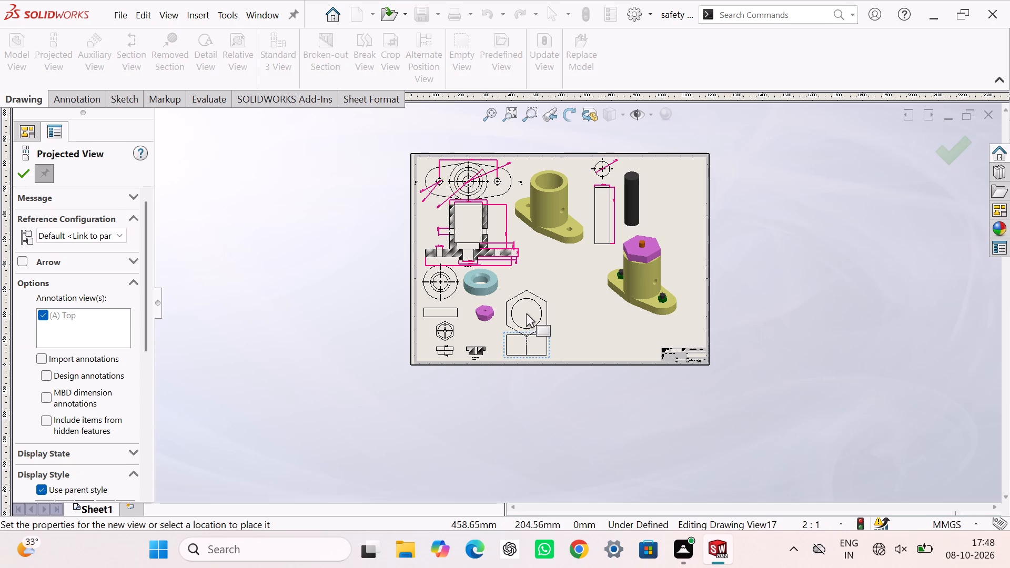
click(526, 307)
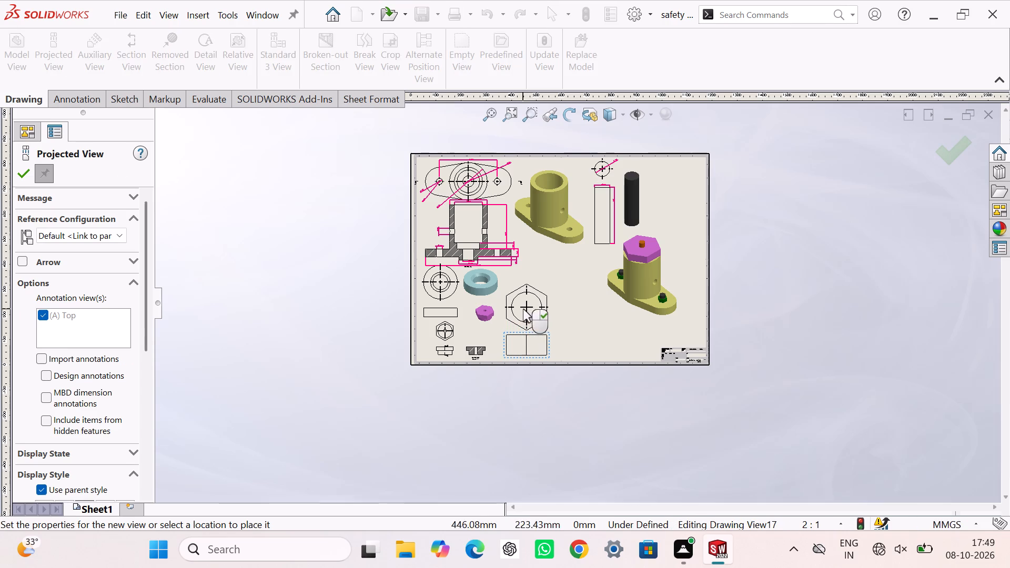
click(24, 176)
Set the nut front view's custom scale to 5:1.
click(521, 358)
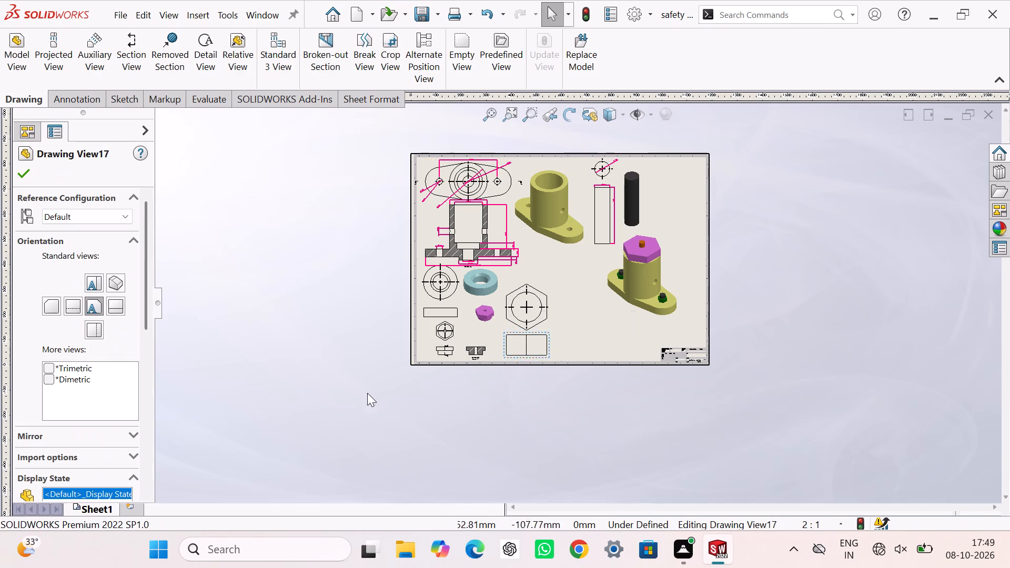
drag(145, 303, 147, 415)
click(128, 410)
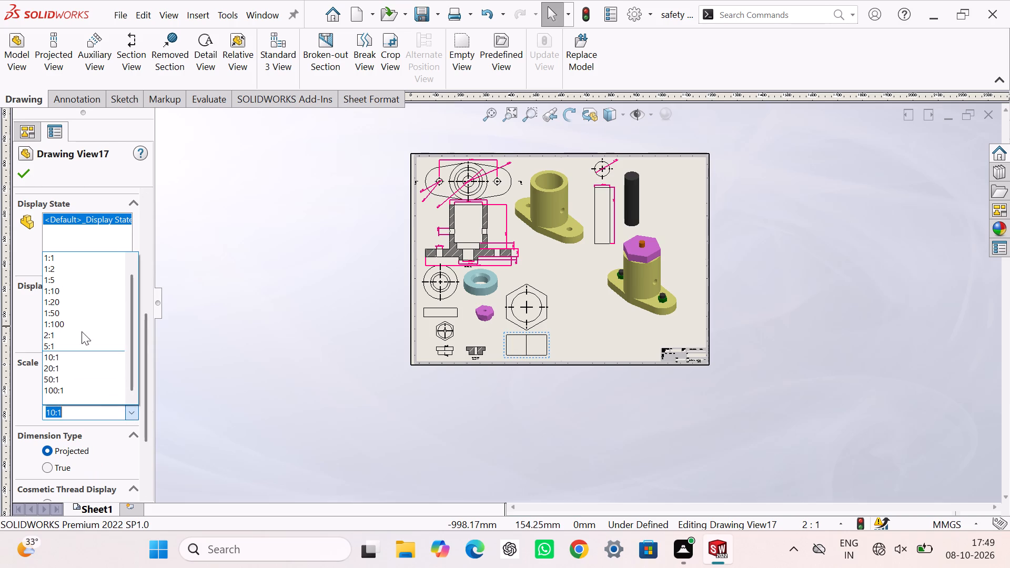
click(78, 348)
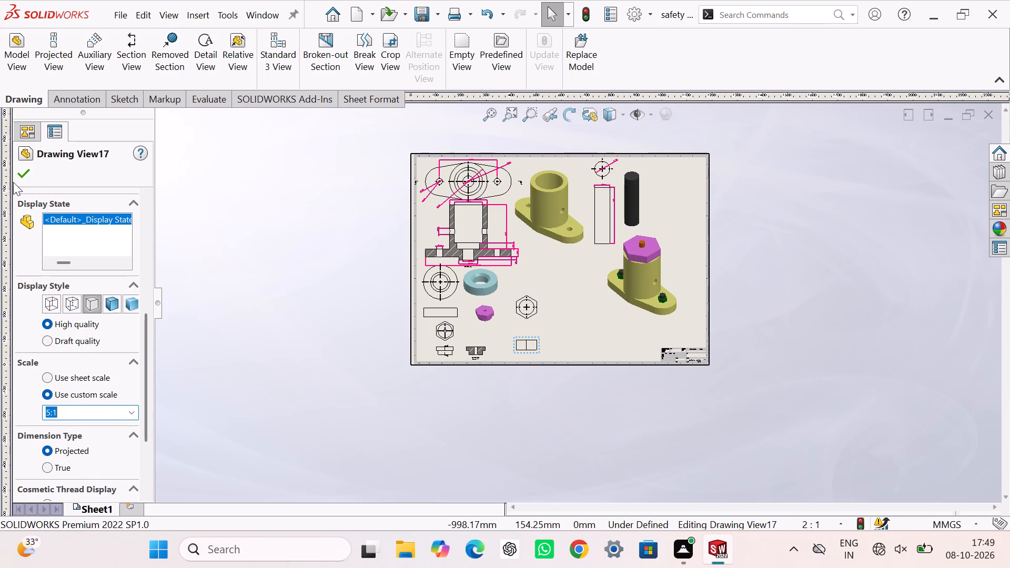
Create a section view with a vertical cutting line through the middle of the nut's front view, placed to its right.
click(16, 176)
click(231, 253)
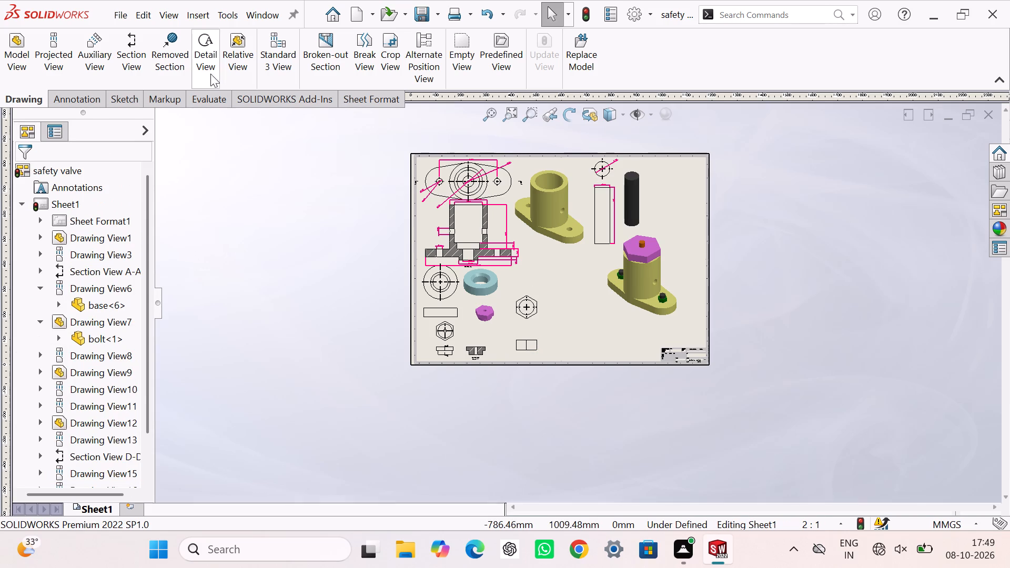
click(143, 49)
scroll(524, 330, down, 6)
click(551, 350)
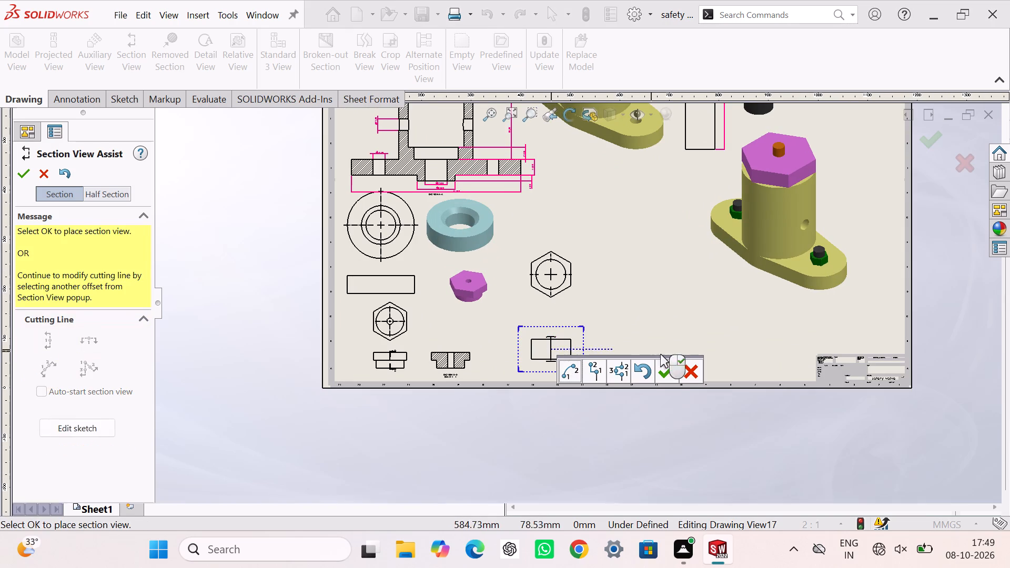
click(674, 374)
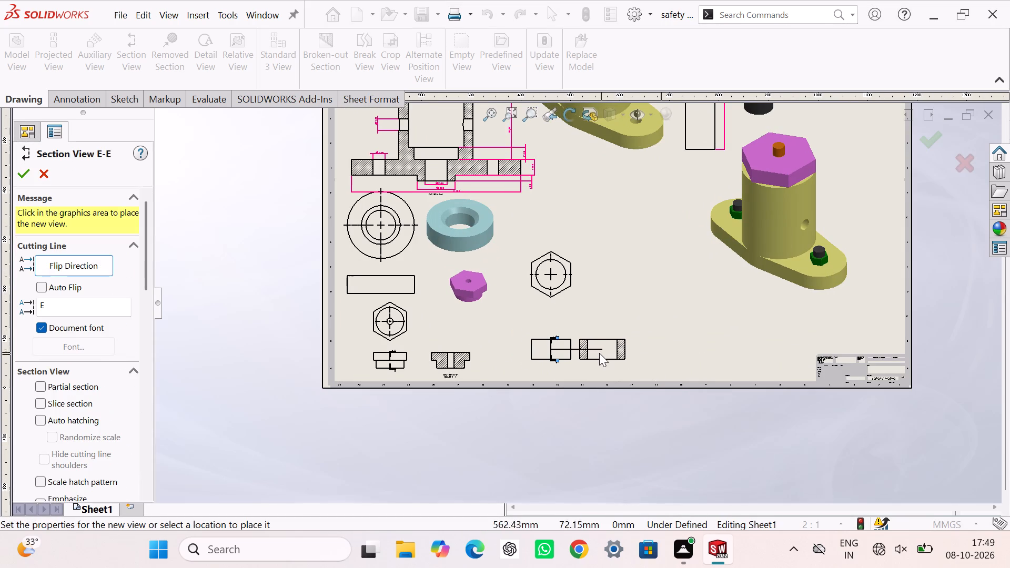
click(599, 353)
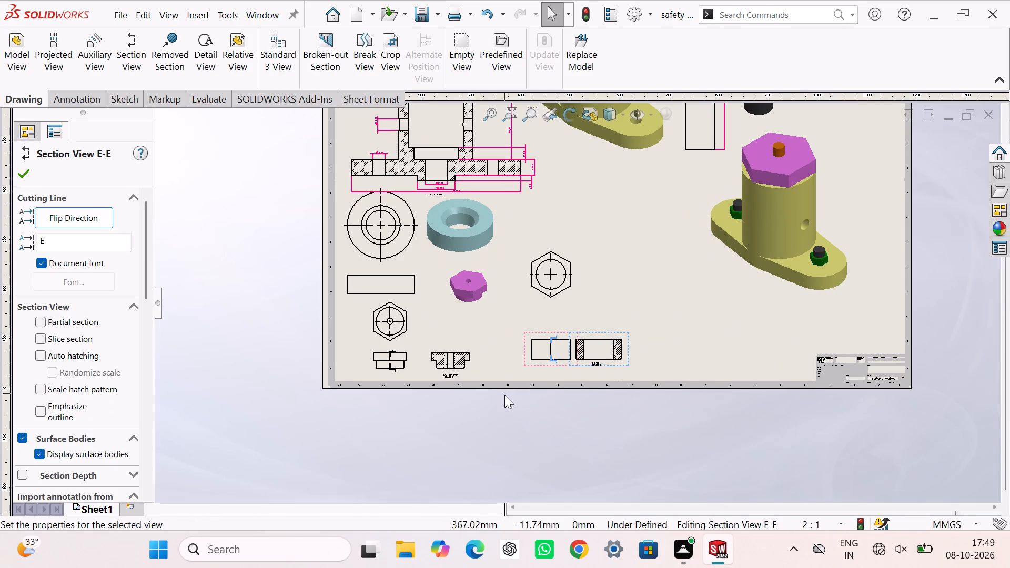
key(Escape)
key(Escape)
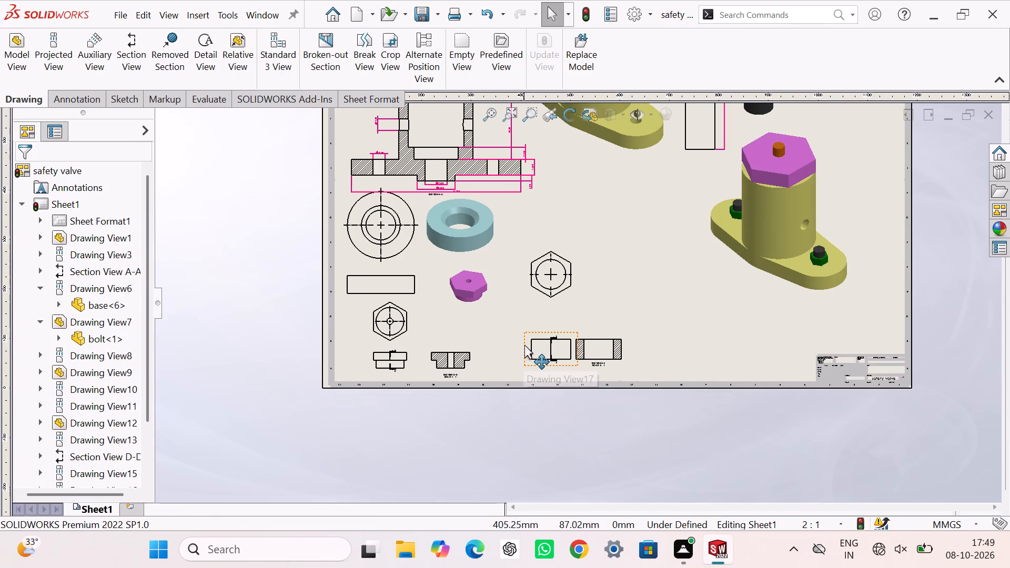
Move the nut's front view nearer section view D-D and bring its section and hexagonal top views closer to it.
drag(524, 344, 487, 349)
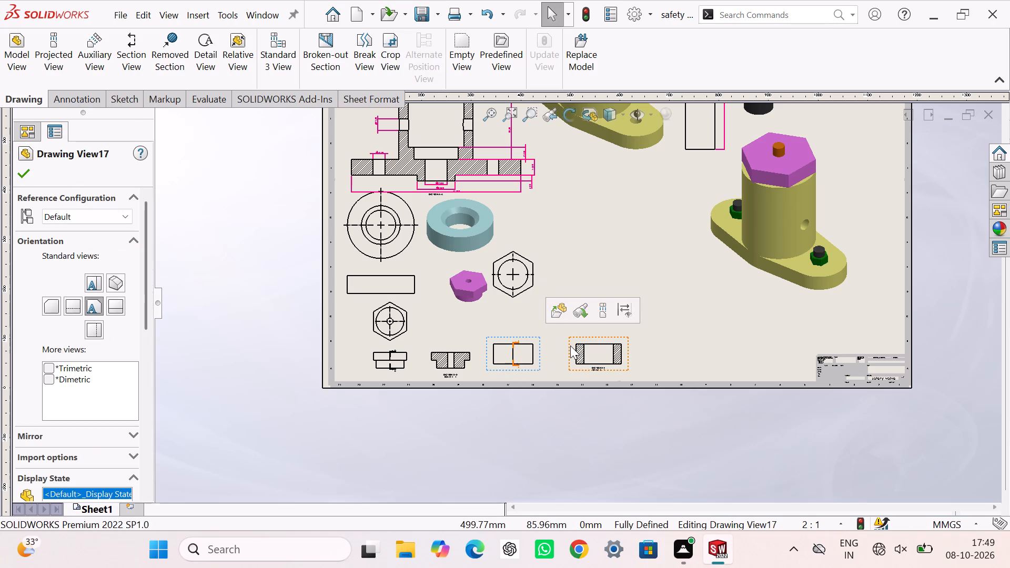
drag(570, 346, 545, 348)
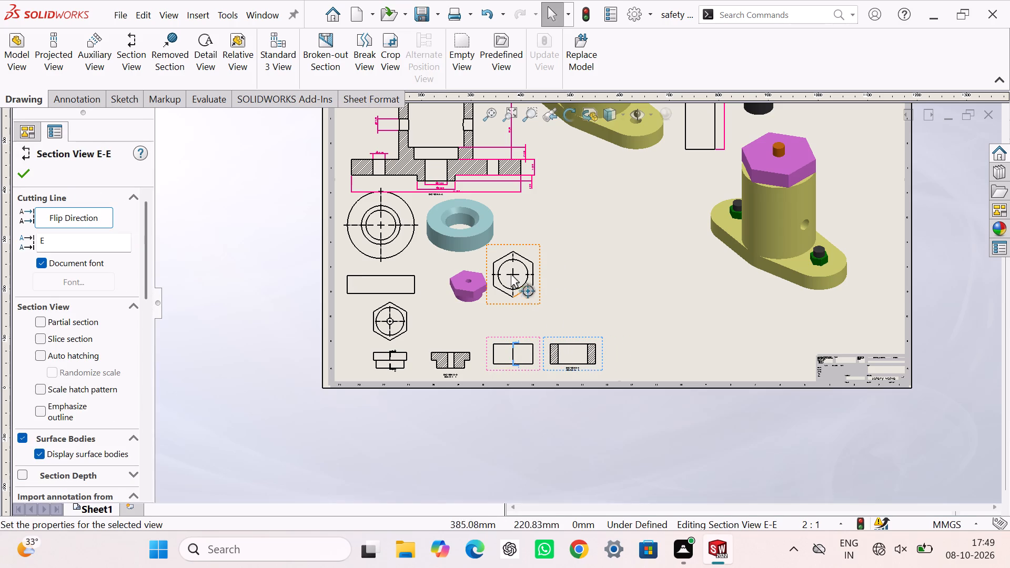
drag(520, 304, 522, 333)
click(275, 347)
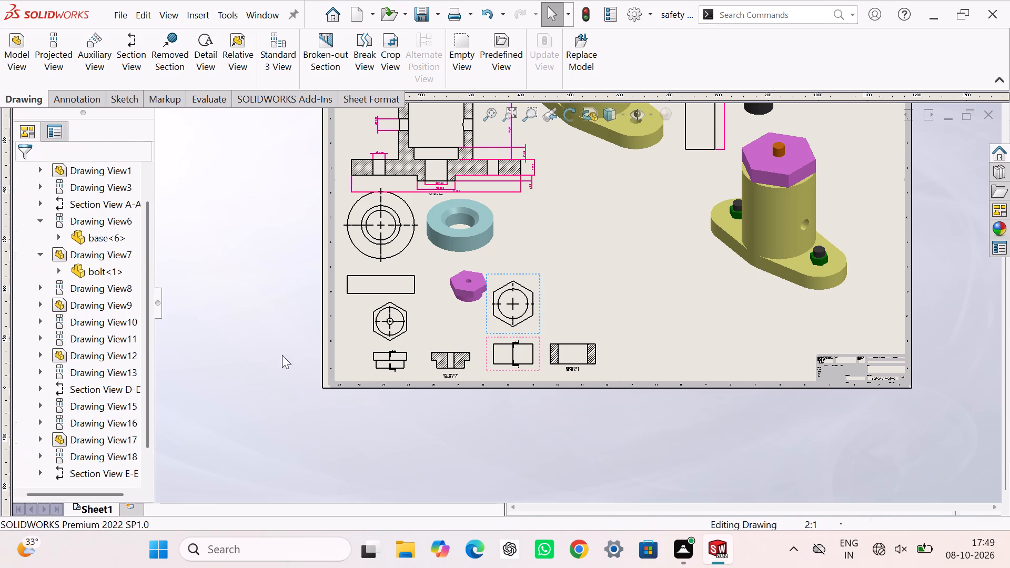
Dimension the nut section view's overall width above it and its height on the right side.
right_drag(626, 322, 629, 216)
scroll(581, 356, down, 3)
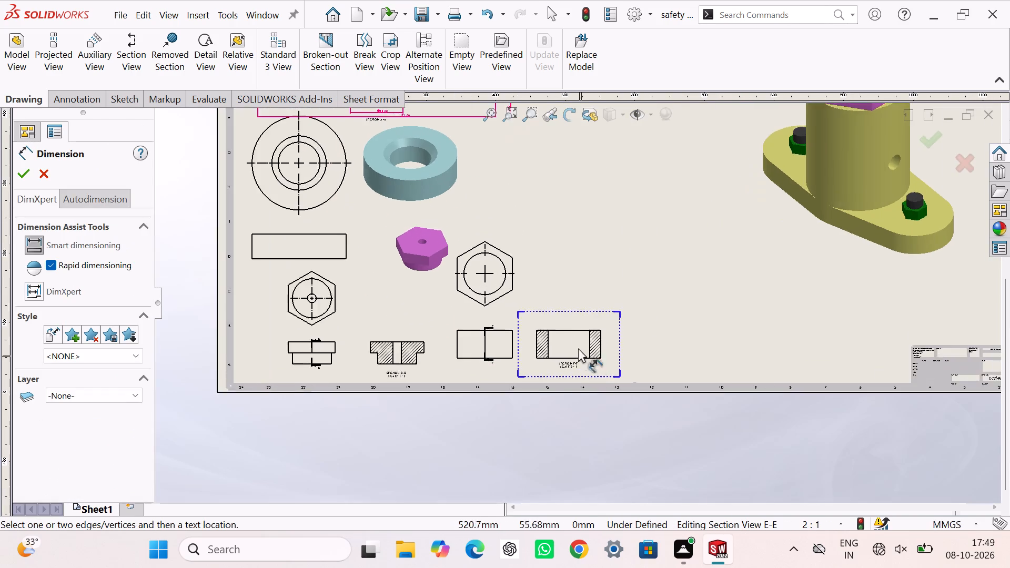
scroll(578, 348, down, 8)
click(486, 323)
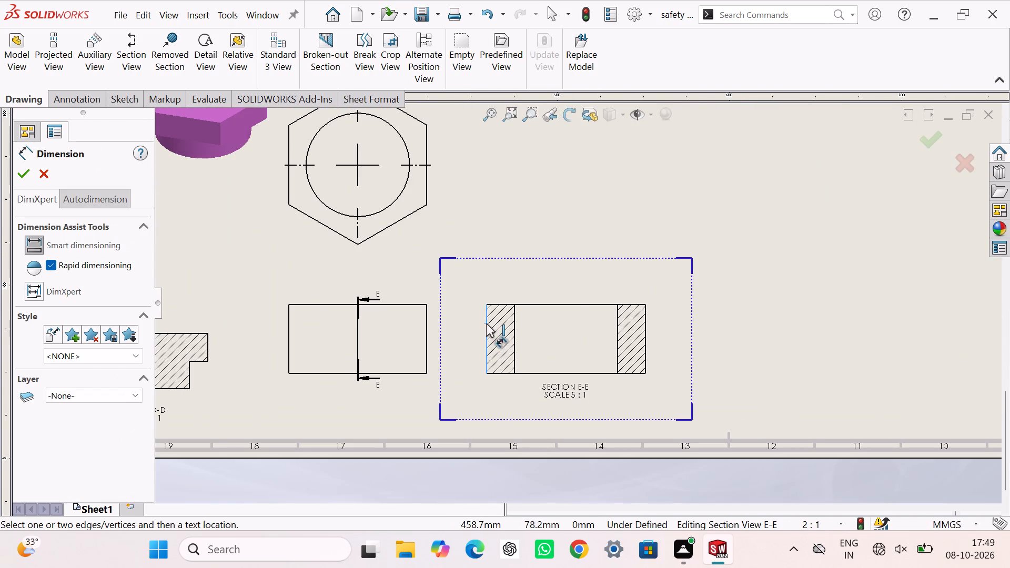
drag(647, 333, 638, 327)
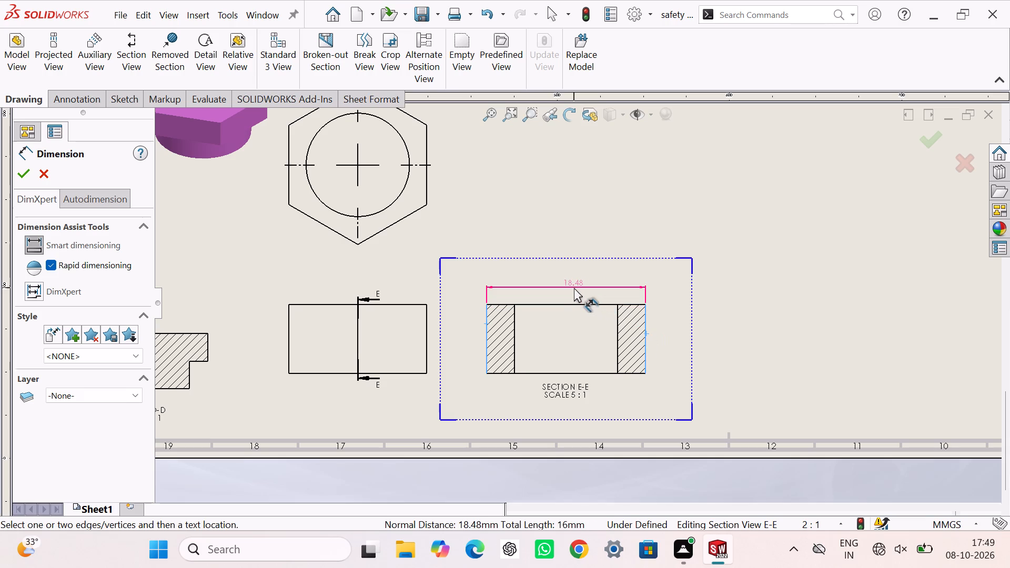
click(574, 288)
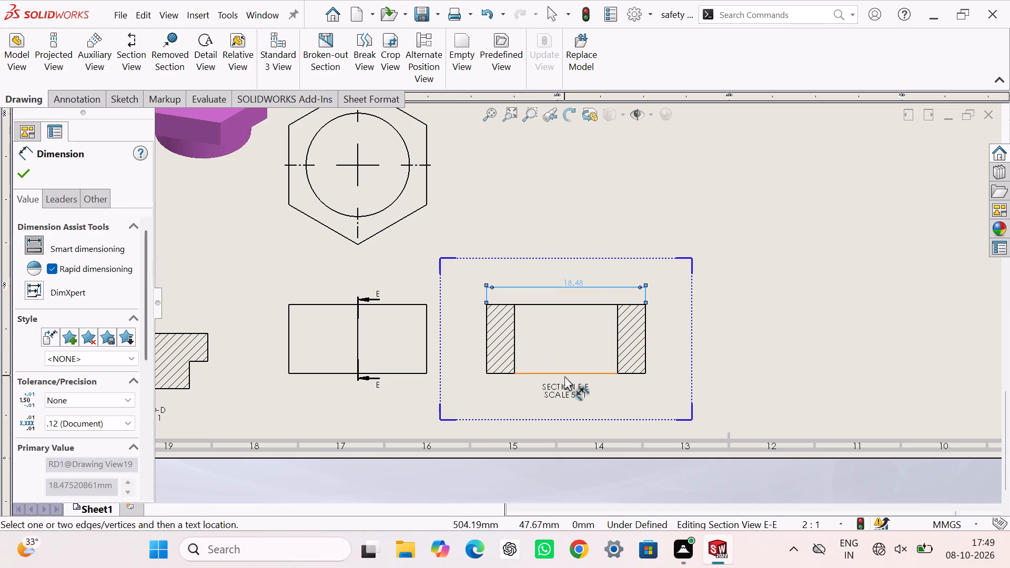
click(565, 372)
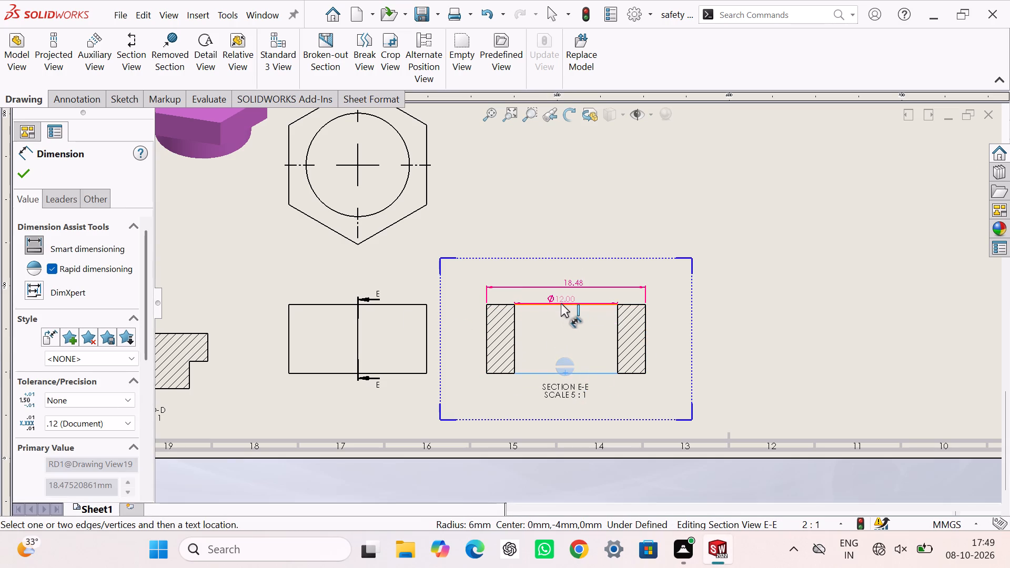
drag(561, 303, 578, 310)
click(658, 328)
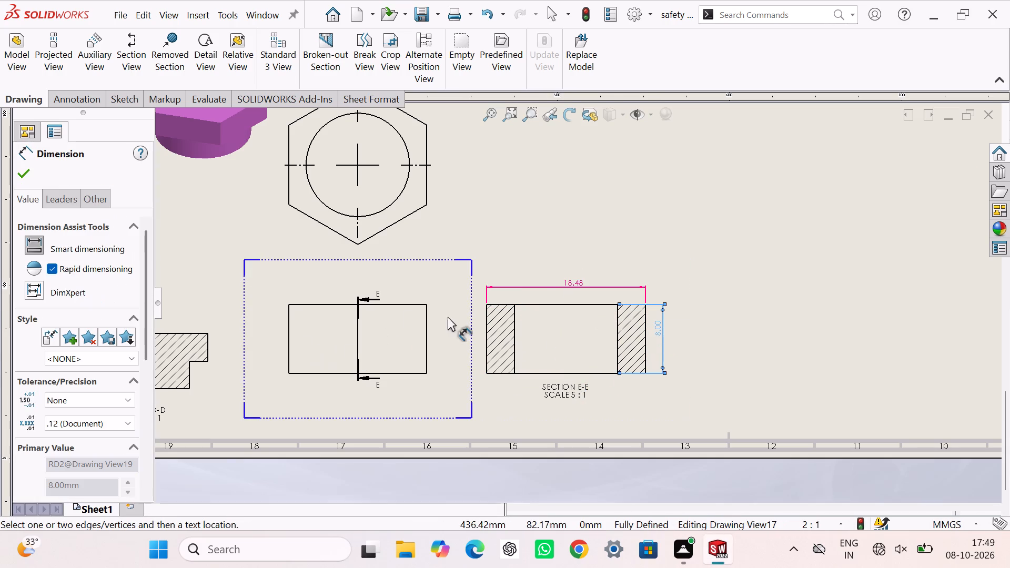
Dimension the hexagon's across-flats width and the hole's diameter on the nut's top view.
click(290, 182)
drag(427, 194, 422, 203)
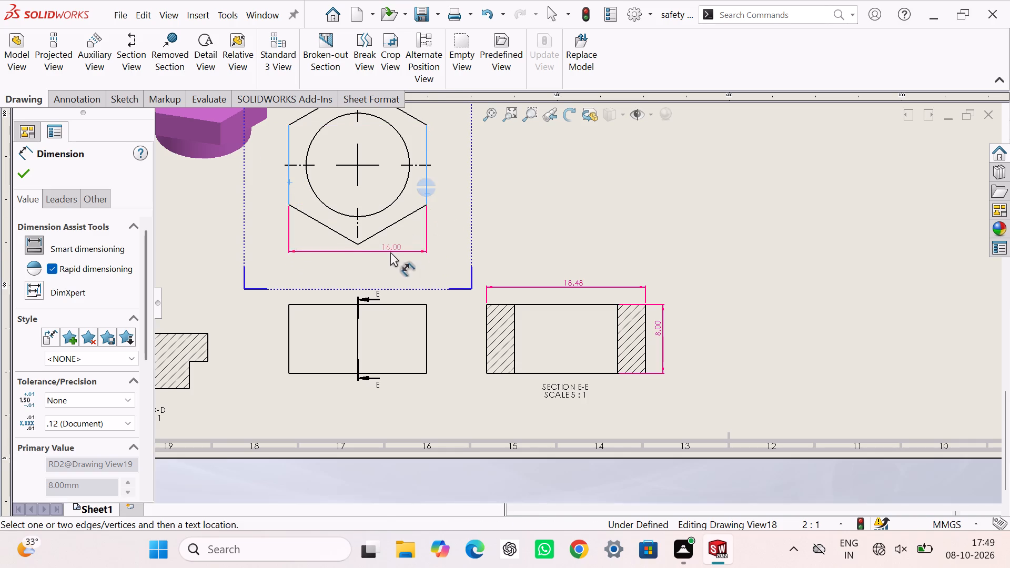
click(372, 274)
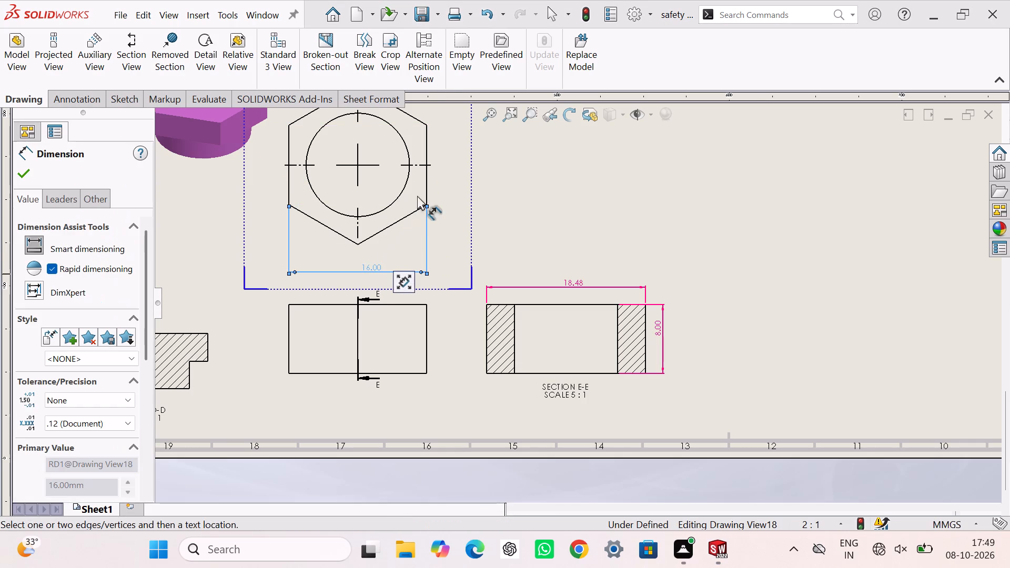
click(386, 208)
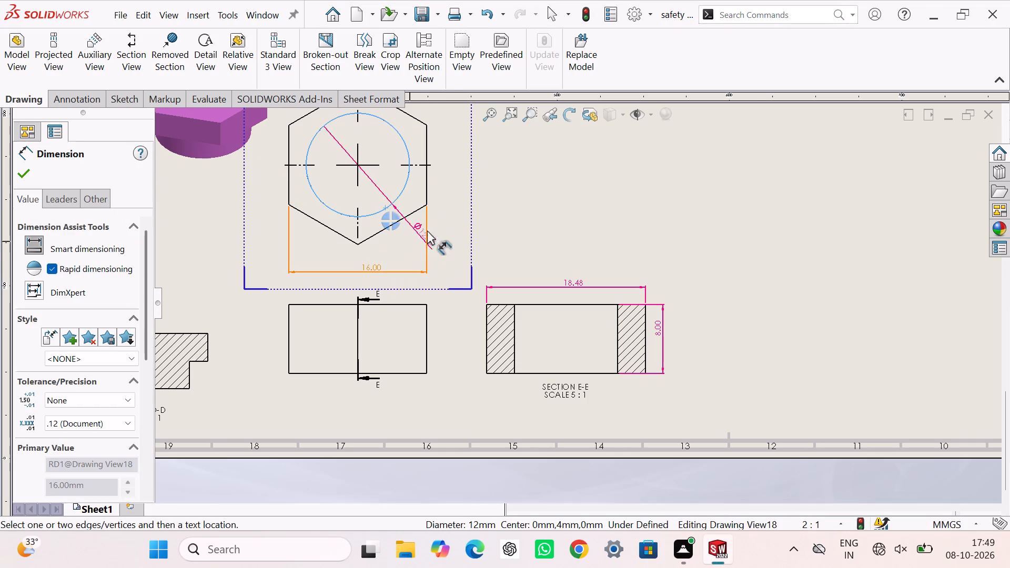
click(447, 235)
scroll(423, 249, up, 6)
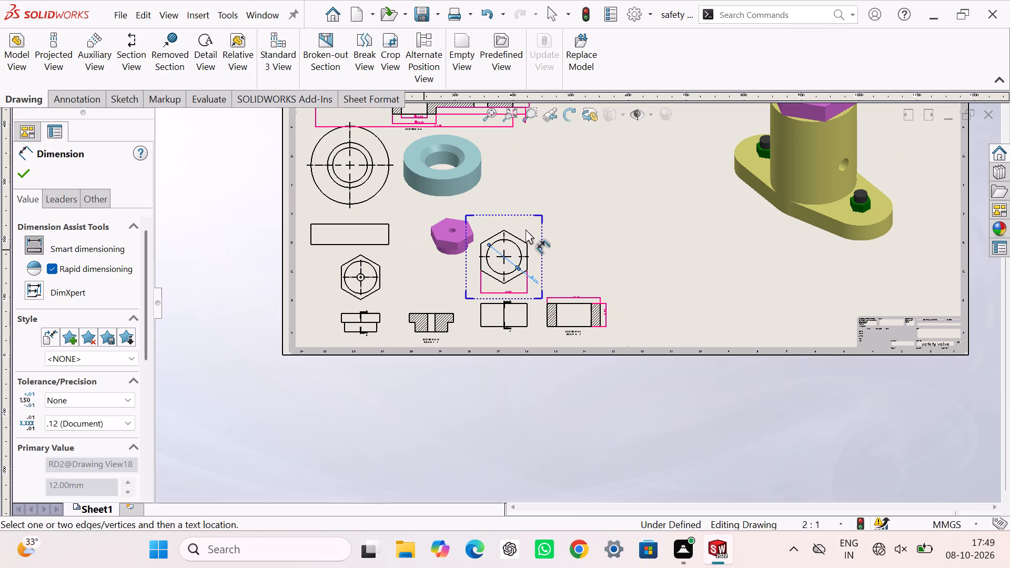
click(29, 175)
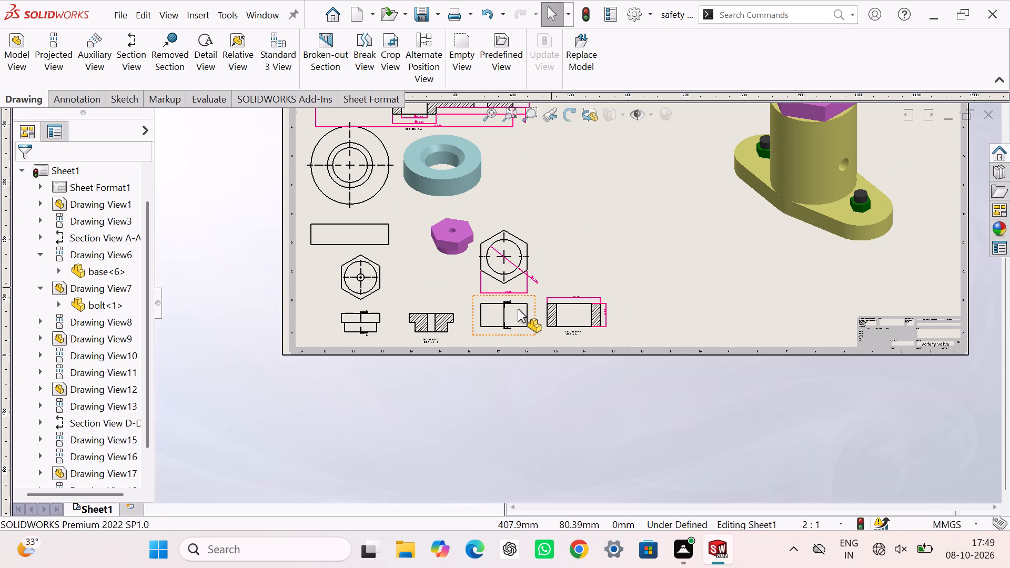
Project a shaded isometric view from the nut's front view and place it beside the hexagonal top view.
click(518, 309)
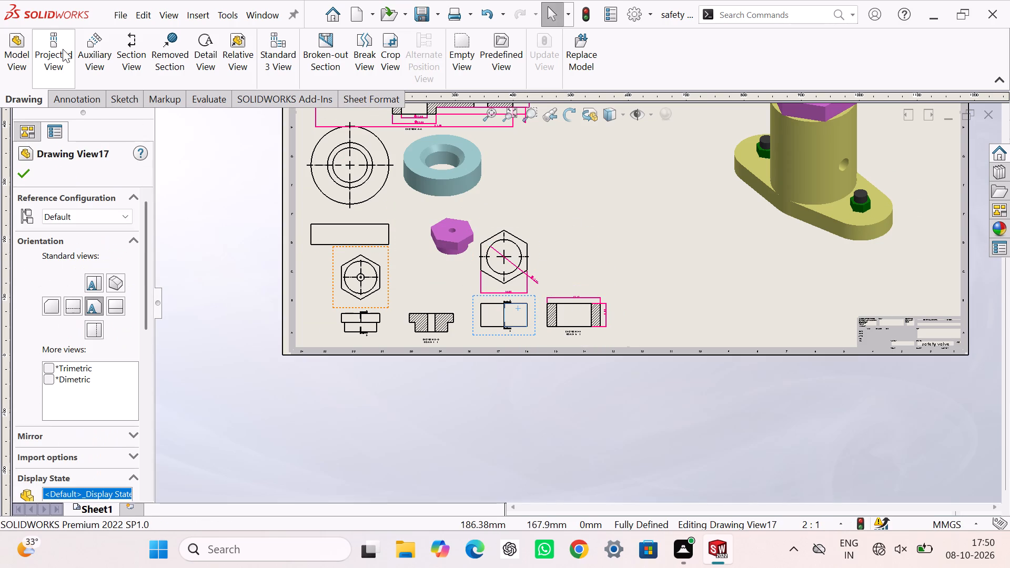
click(54, 52)
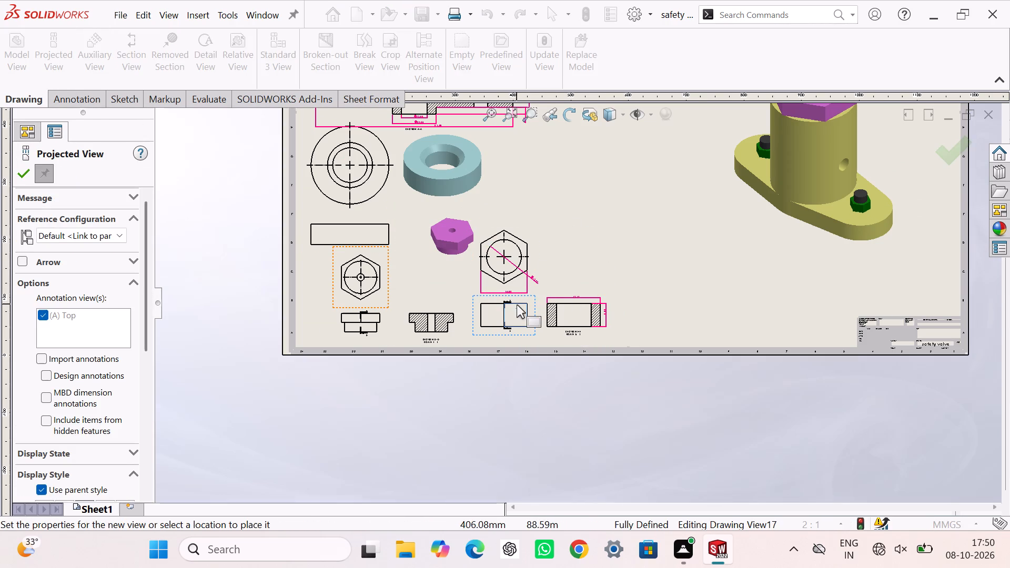
click(530, 319)
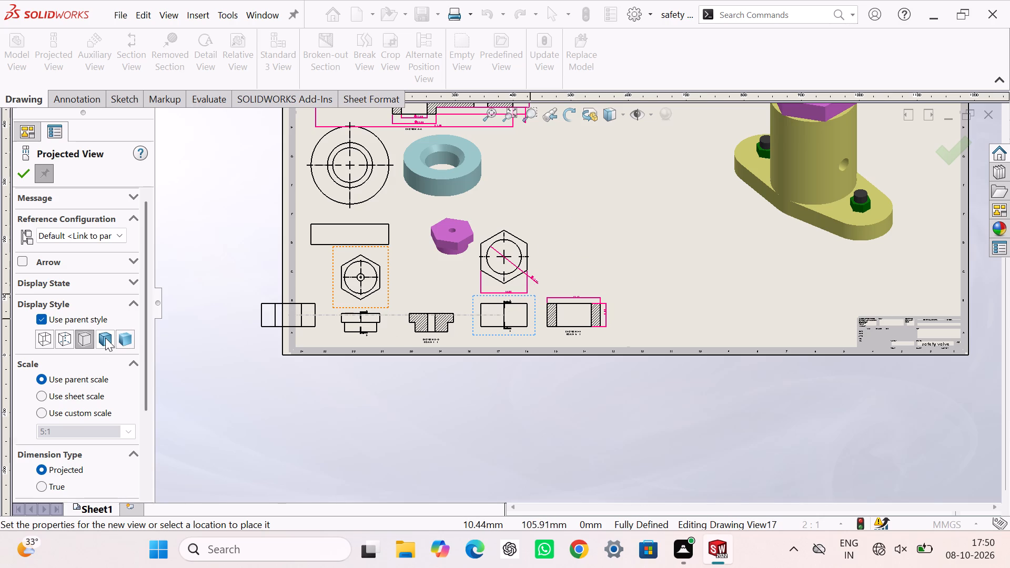
click(129, 336)
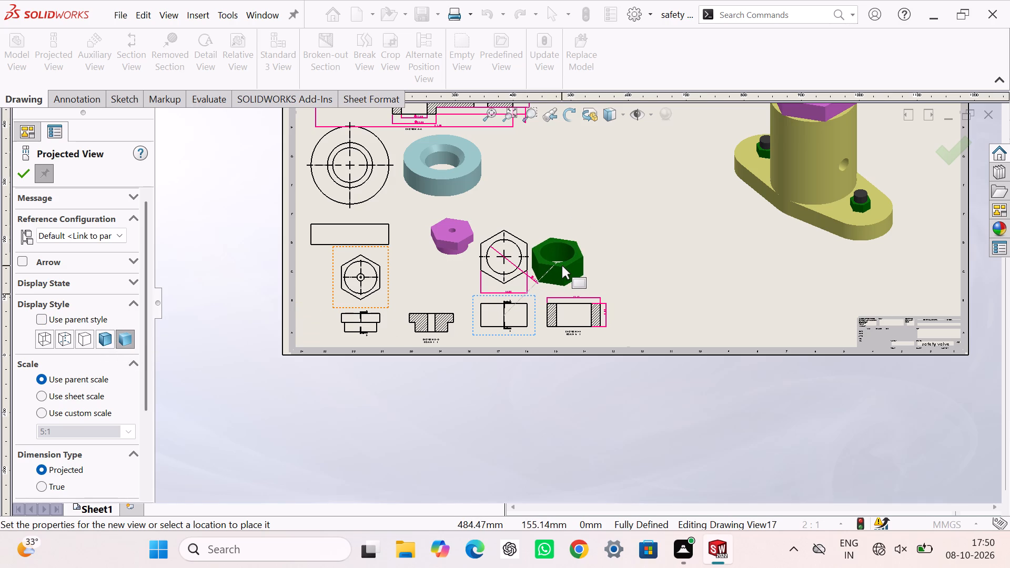
ctrl+click(562, 267)
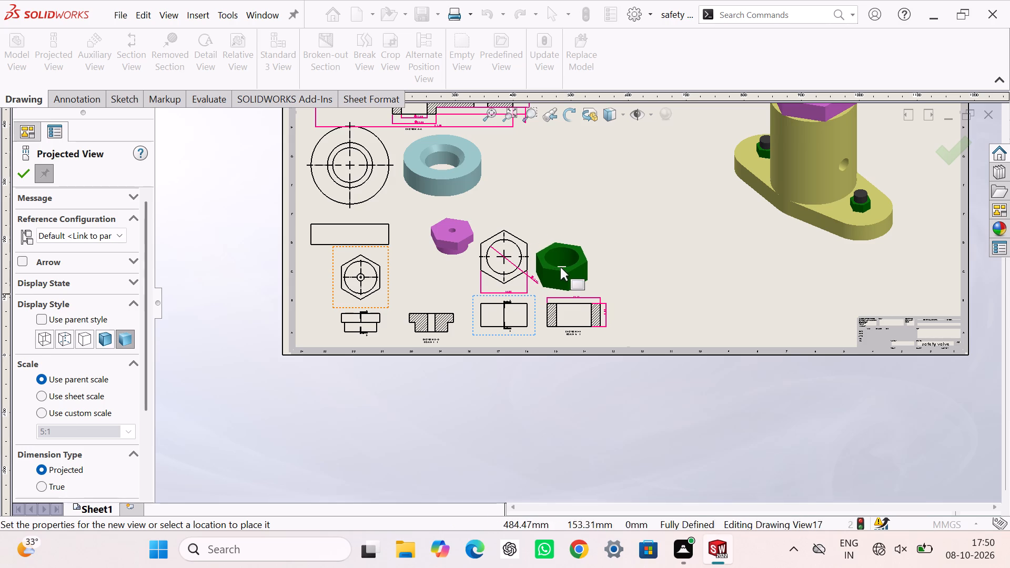
scroll(548, 270, up, 5)
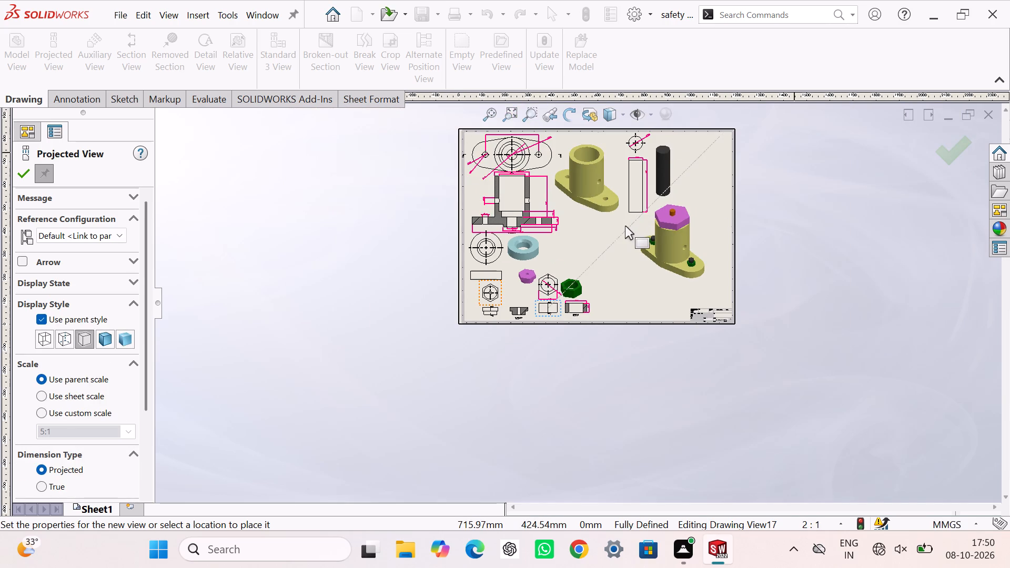
key(Escape)
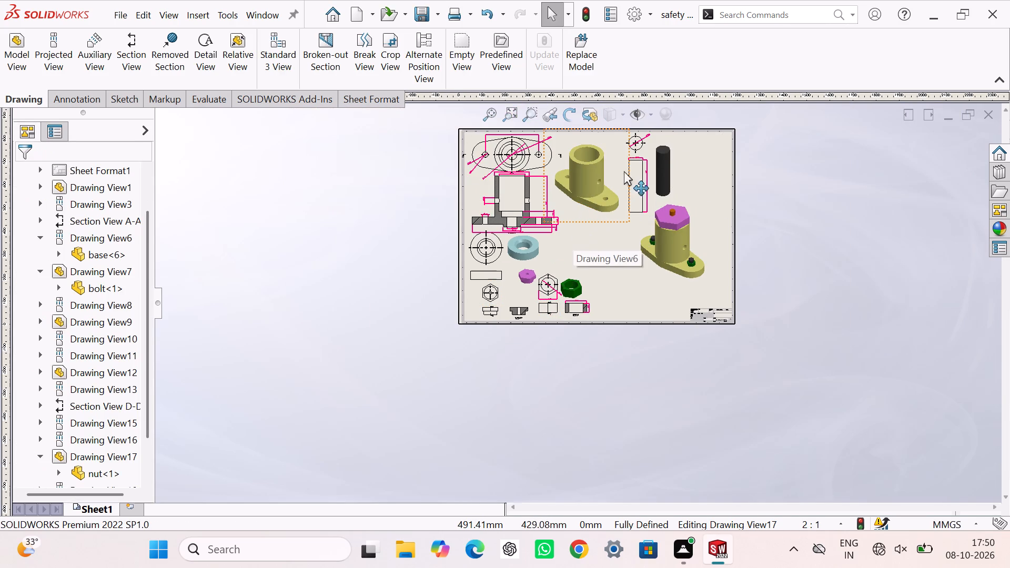
Dimension the diameters of the outer, middle and inner circles on the bush's top view.
scroll(507, 279, down, 7)
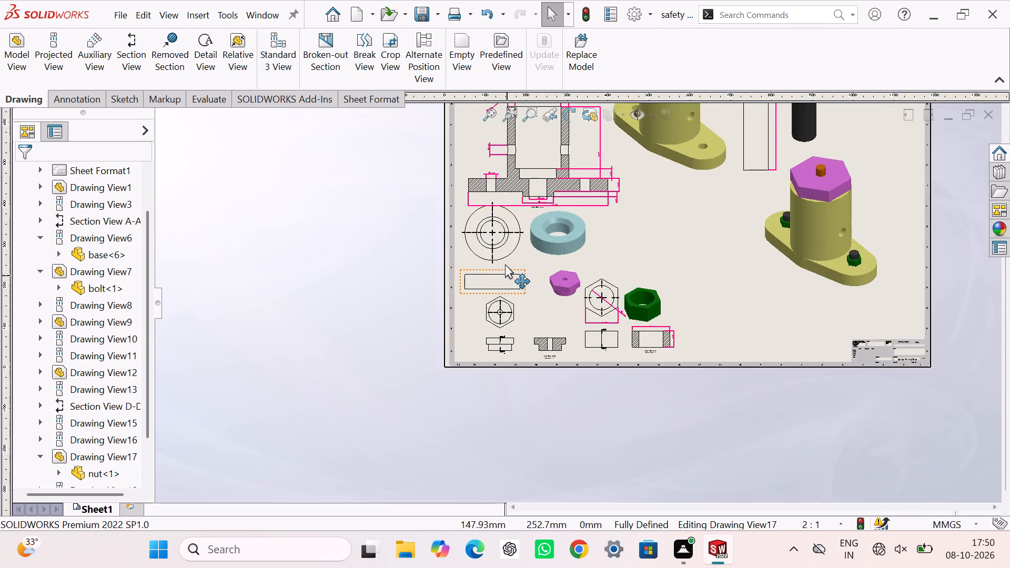
scroll(505, 264, down, 2)
right_drag(375, 339, 364, 187)
scroll(500, 277, down, 3)
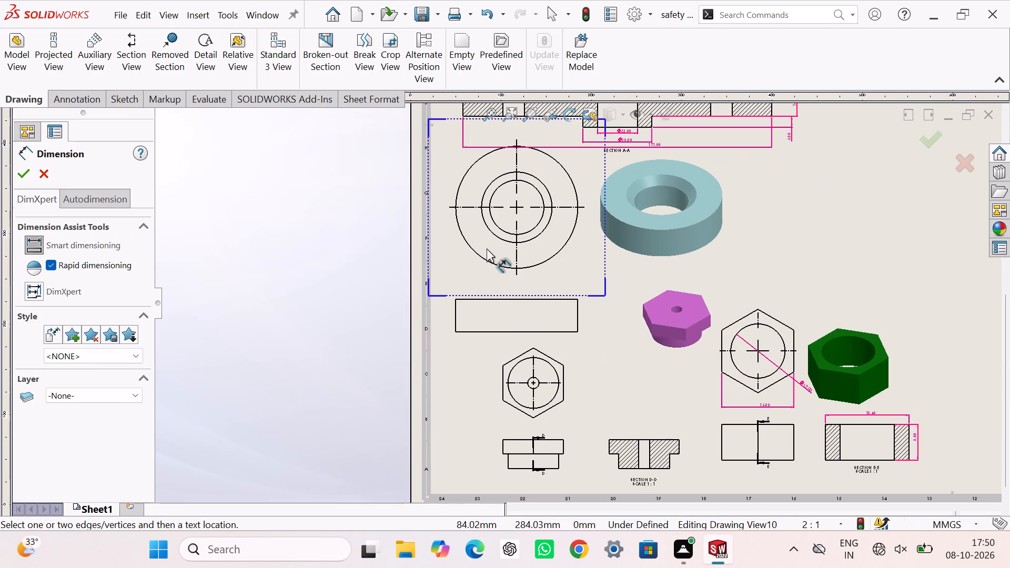
click(469, 247)
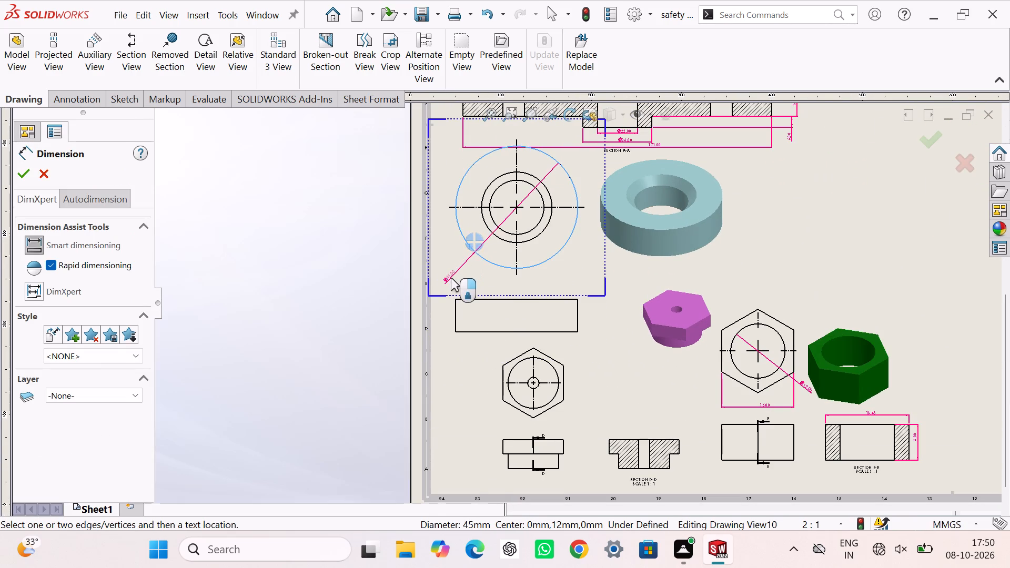
click(451, 278)
click(496, 236)
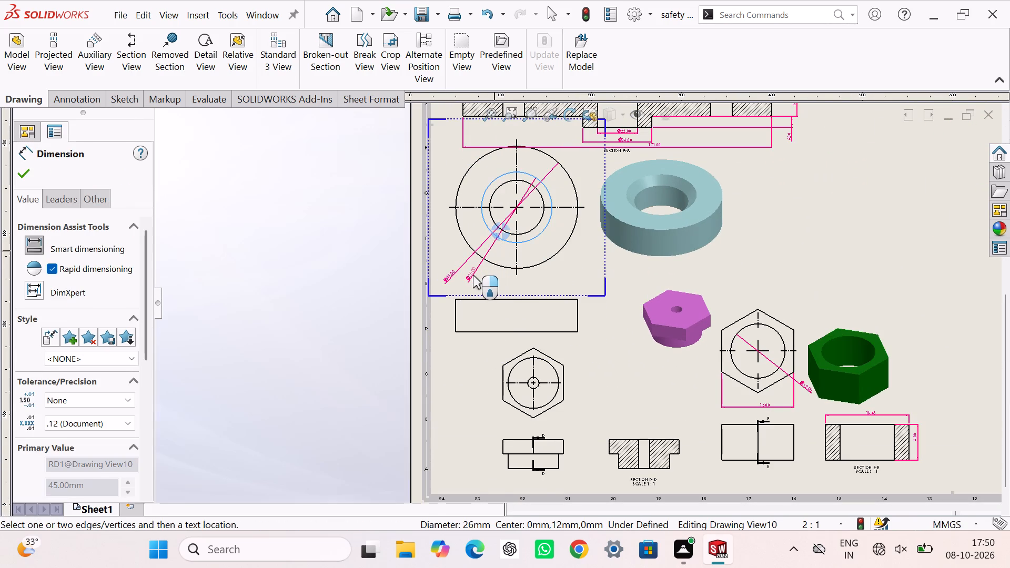
click(473, 275)
click(509, 233)
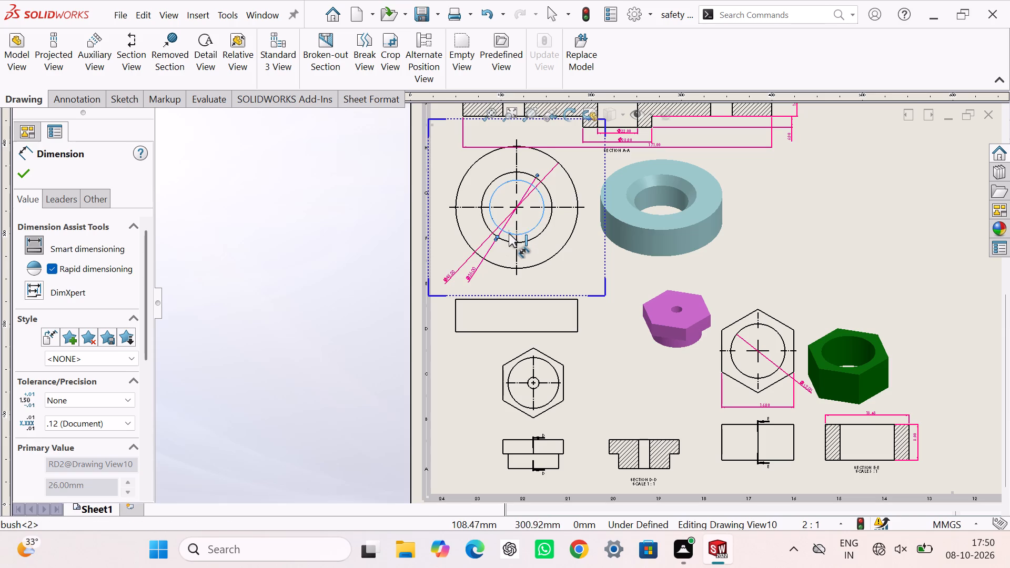
click(445, 227)
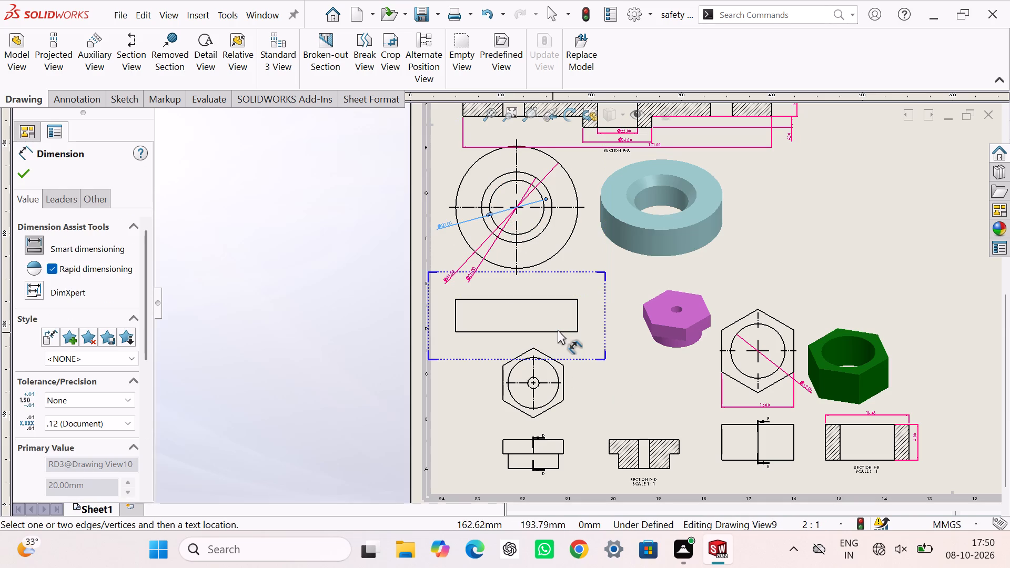
Dimension the height of the bush's front view on its right side.
click(558, 330)
click(556, 297)
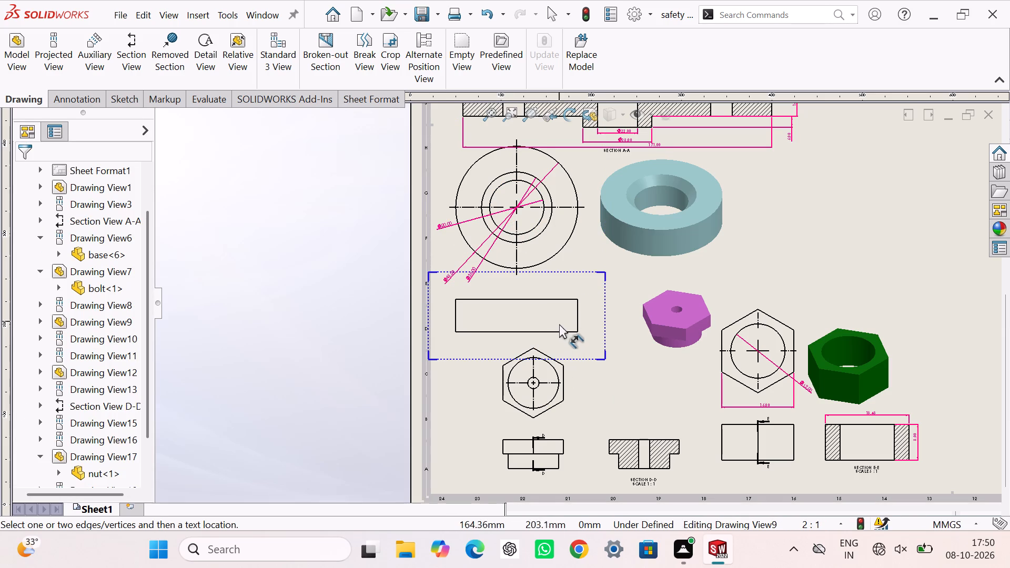
click(561, 332)
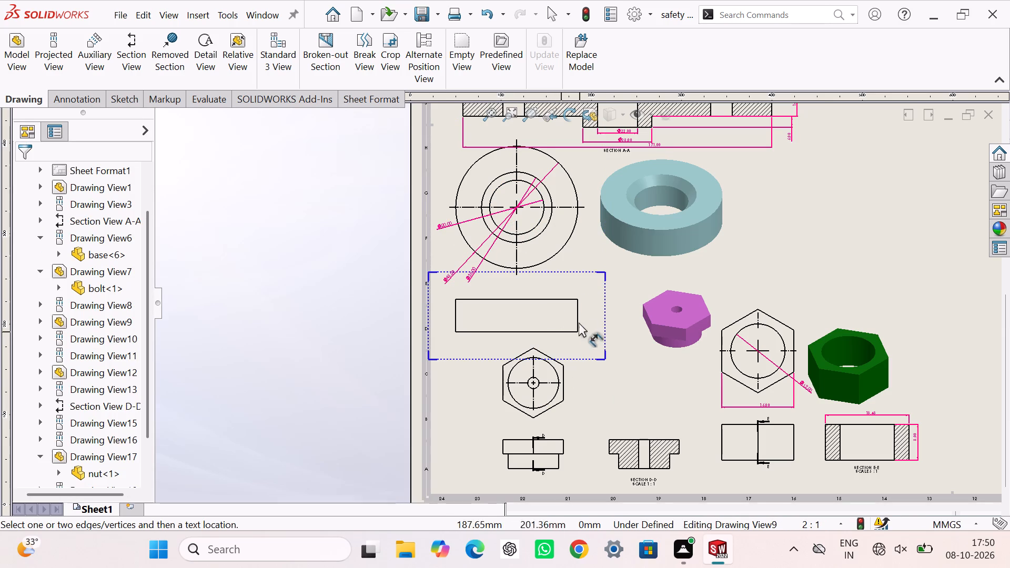
click(578, 310)
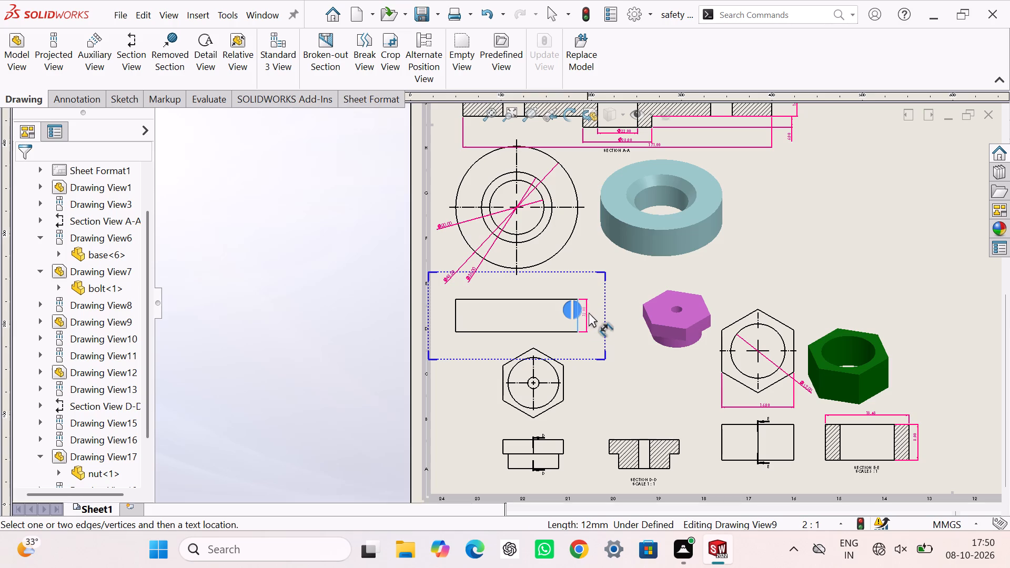
click(593, 315)
key(Escape)
key(Escape)
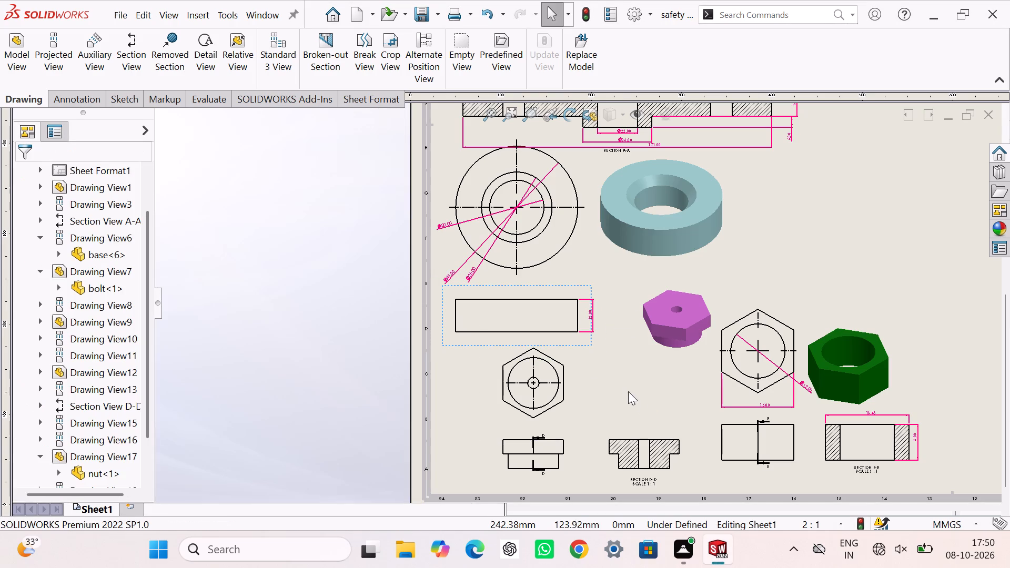
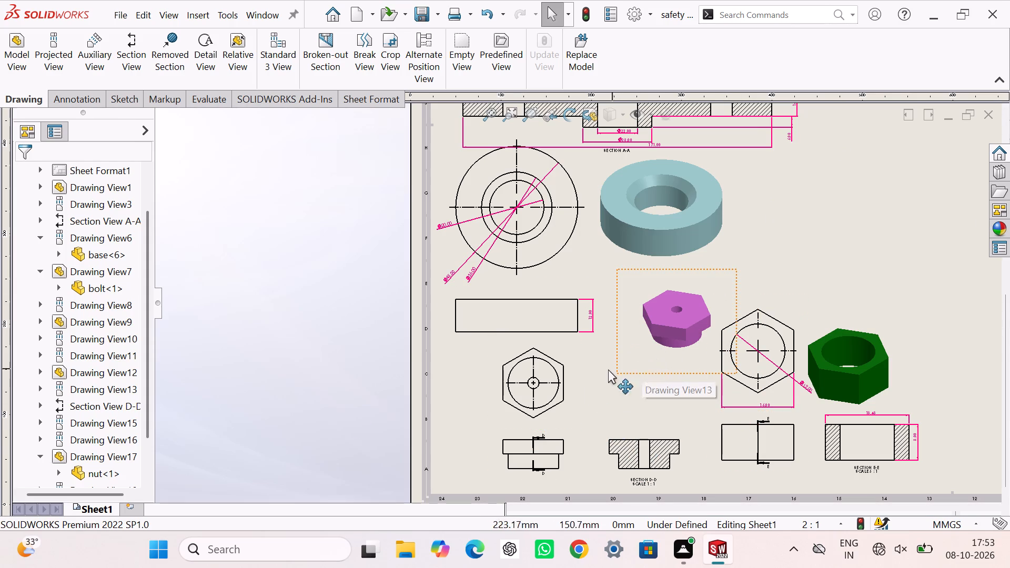
Move the hub's shaded isometric view so it sits directly beside the hub's hexagonal top view.
ctrl+drag(615, 354, 612, 361)
key(Escape)
key(Escape)
key(Escape)
key(Escape)
key(Escape)
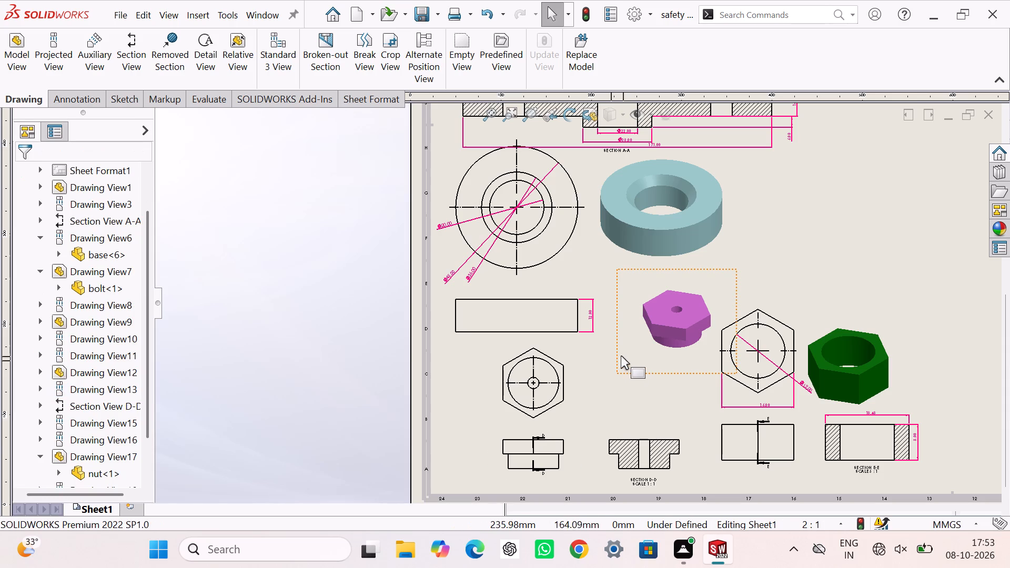
drag(616, 358, 563, 408)
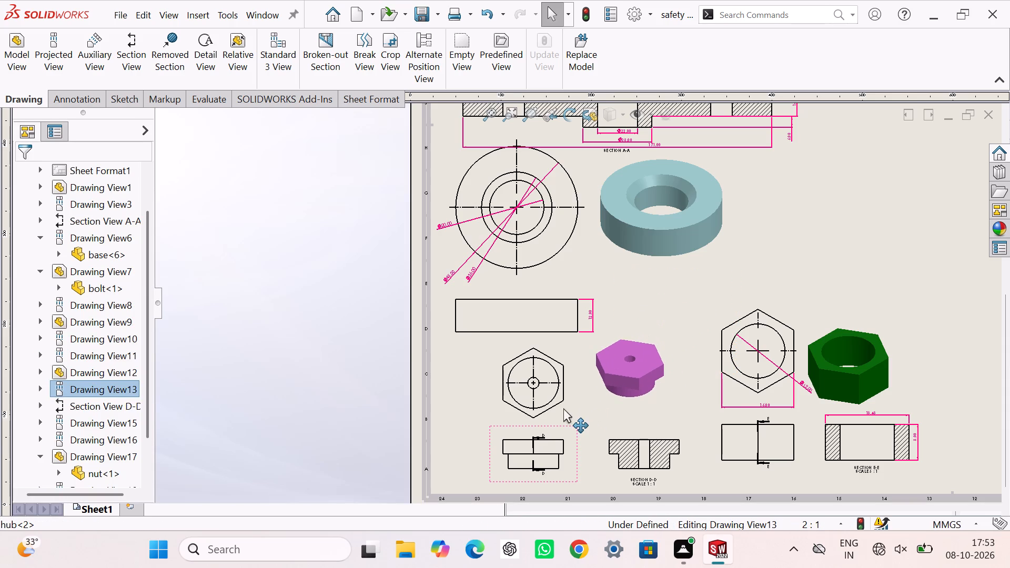
drag(563, 408, 546, 418)
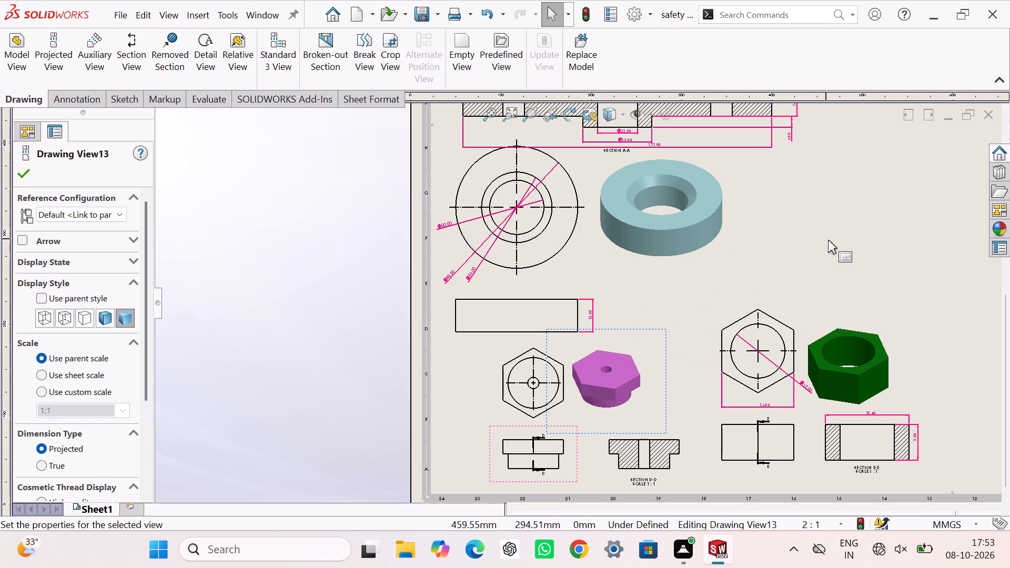
click(829, 240)
Insert a front view of the rod part and place it horizontally in the free space above the nut's views.
scroll(837, 277, up, 3)
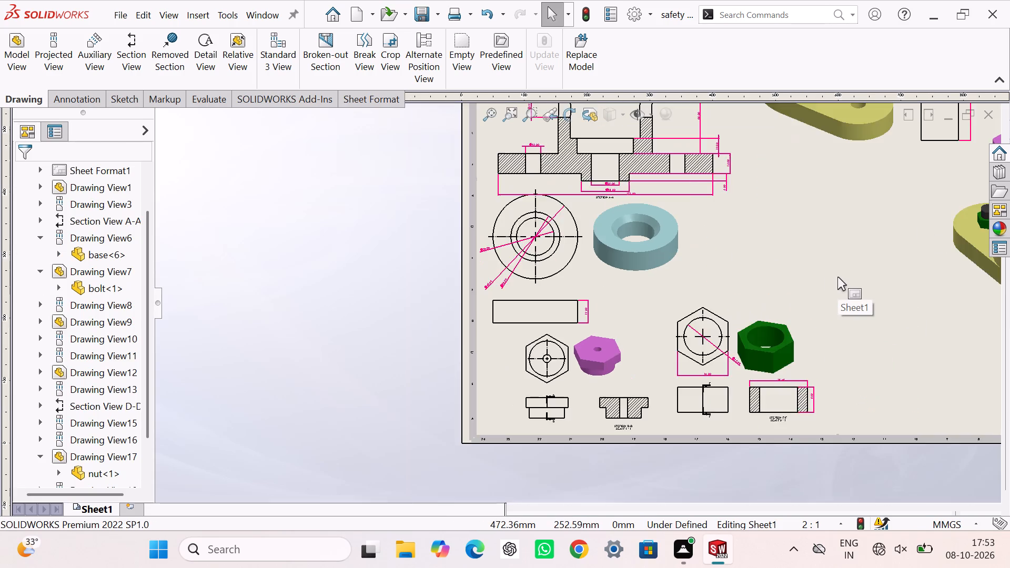
scroll(837, 277, up, 2)
scroll(816, 286, down, 4)
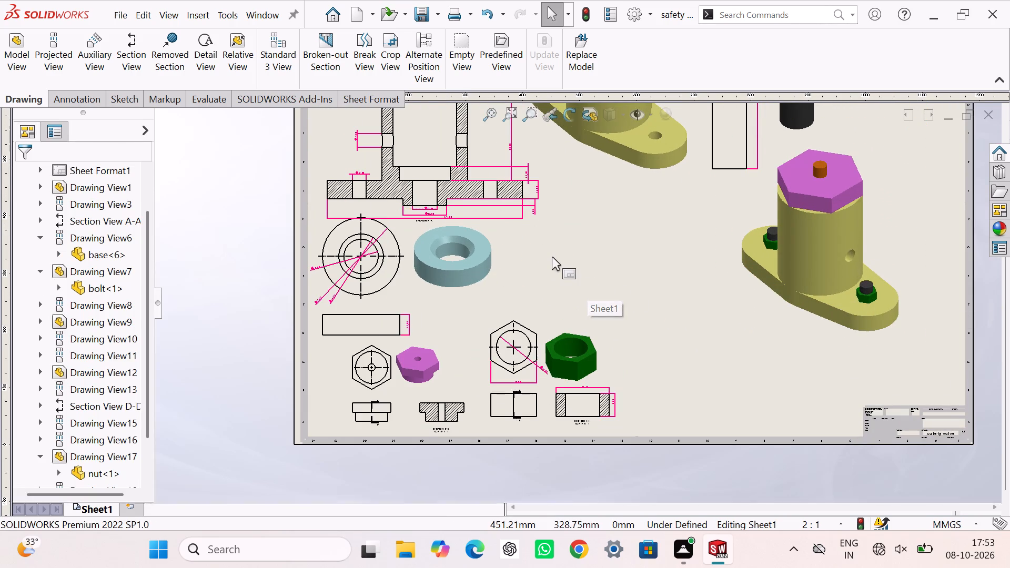
scroll(552, 257, up, 3)
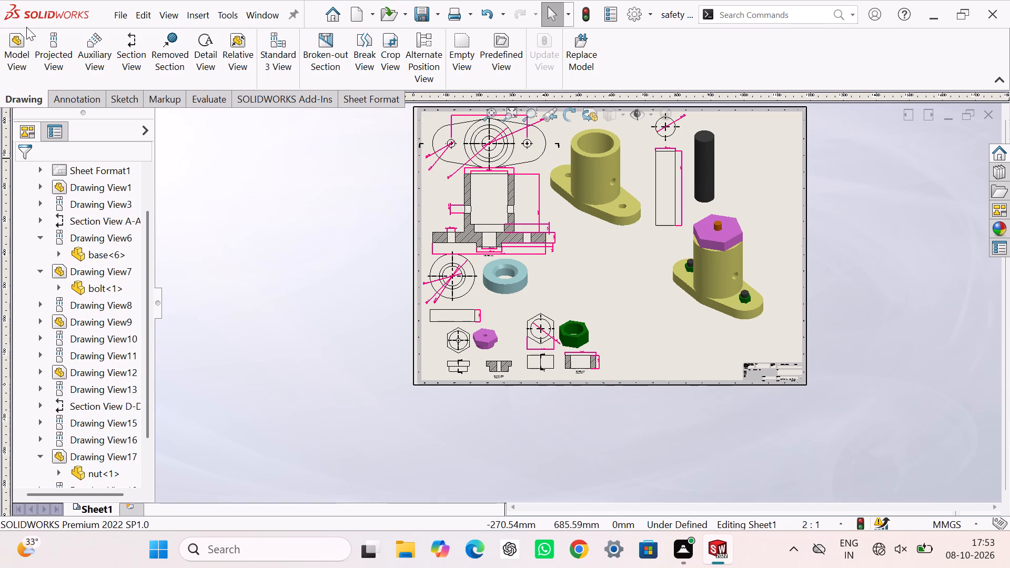
click(18, 55)
click(84, 395)
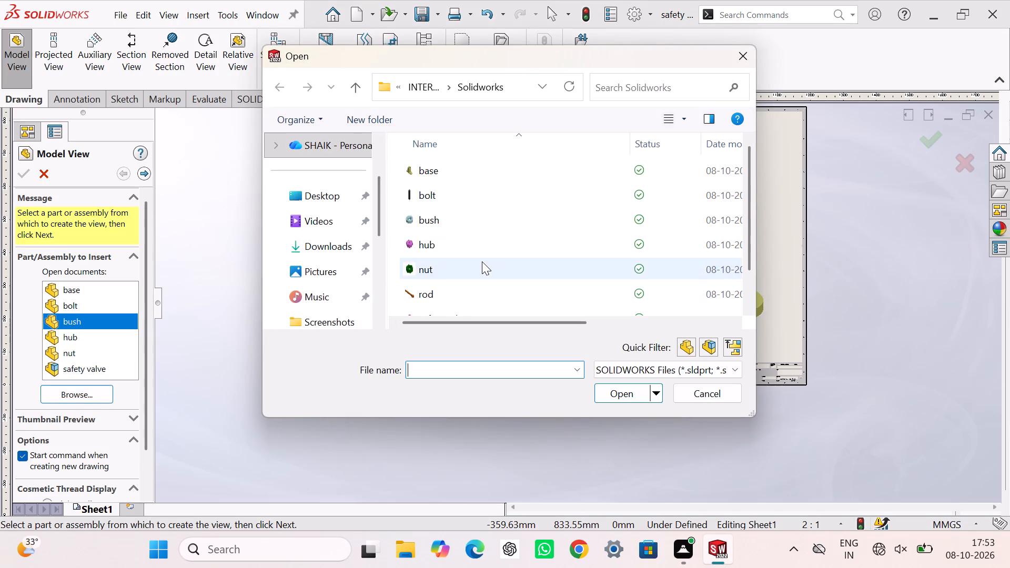
scroll(482, 261, down, 2)
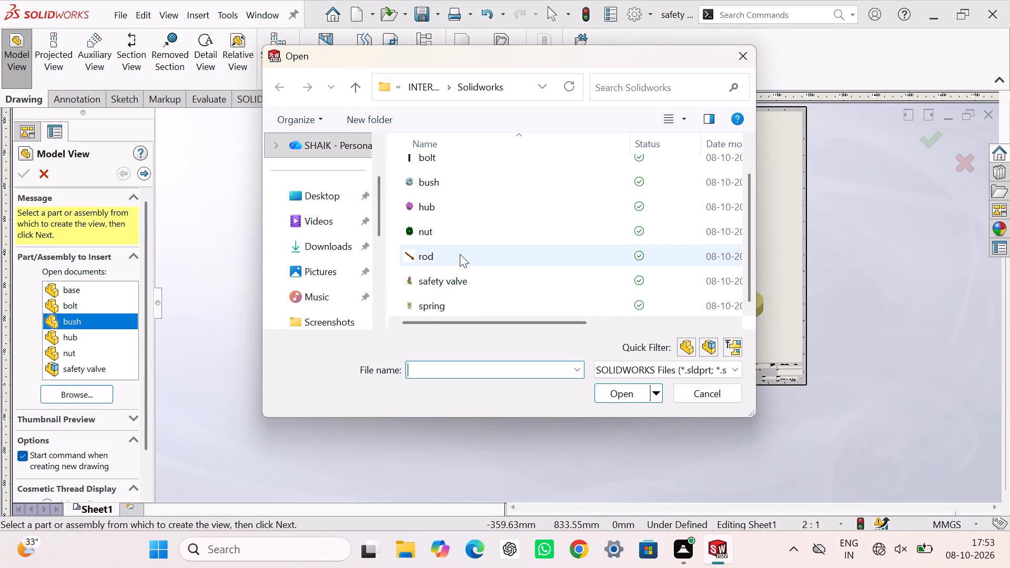
click(460, 254)
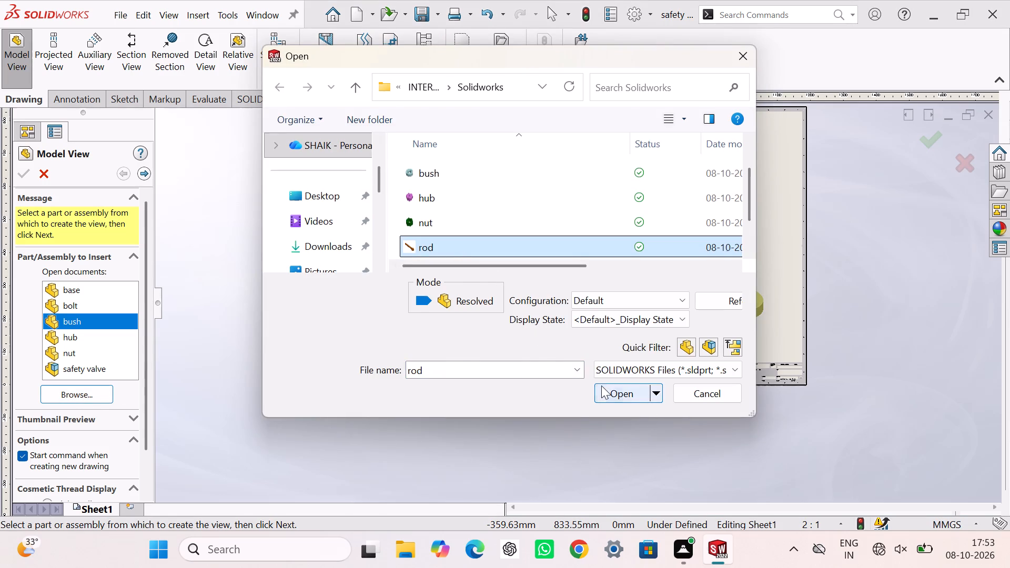
click(601, 386)
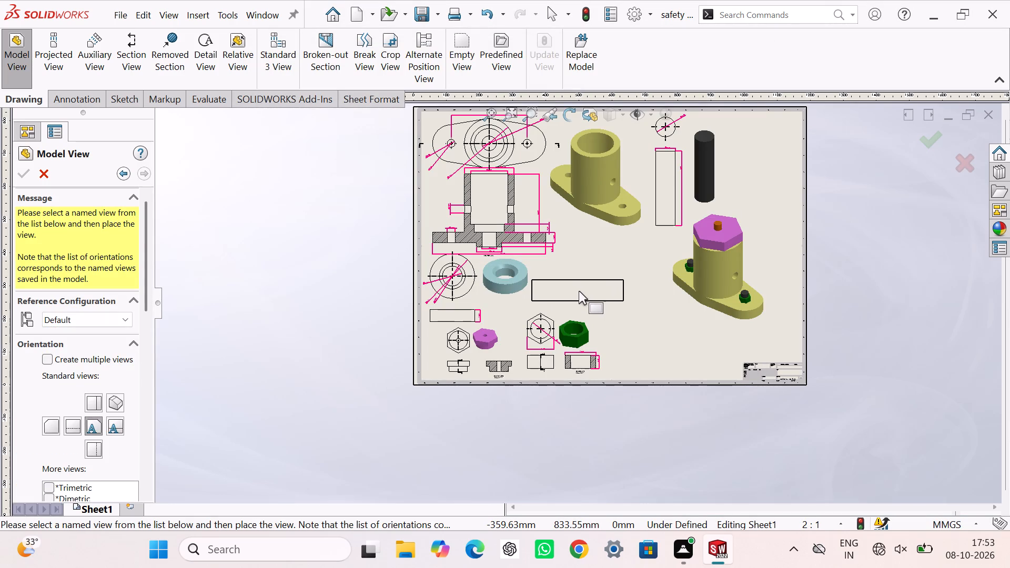
click(579, 291)
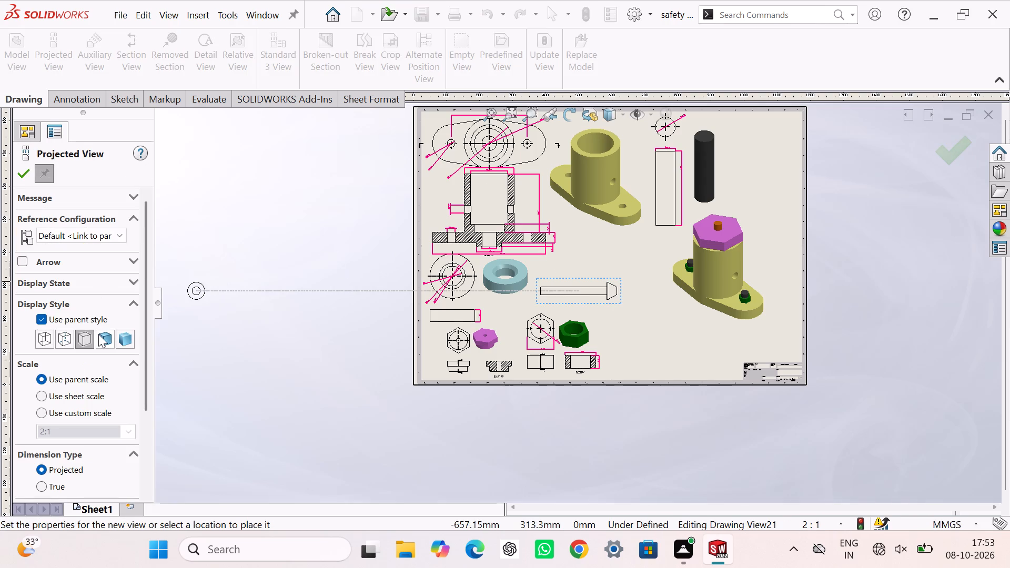
Project a shaded isometric view from the rod's front view and place it above that view.
click(120, 341)
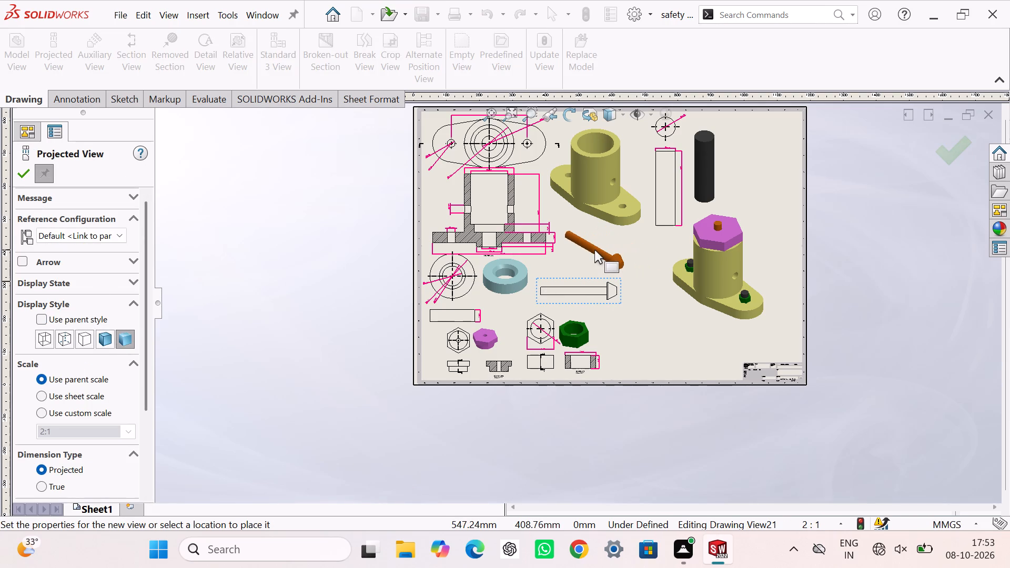
ctrl+click(594, 250)
right_drag(316, 347, 320, 190)
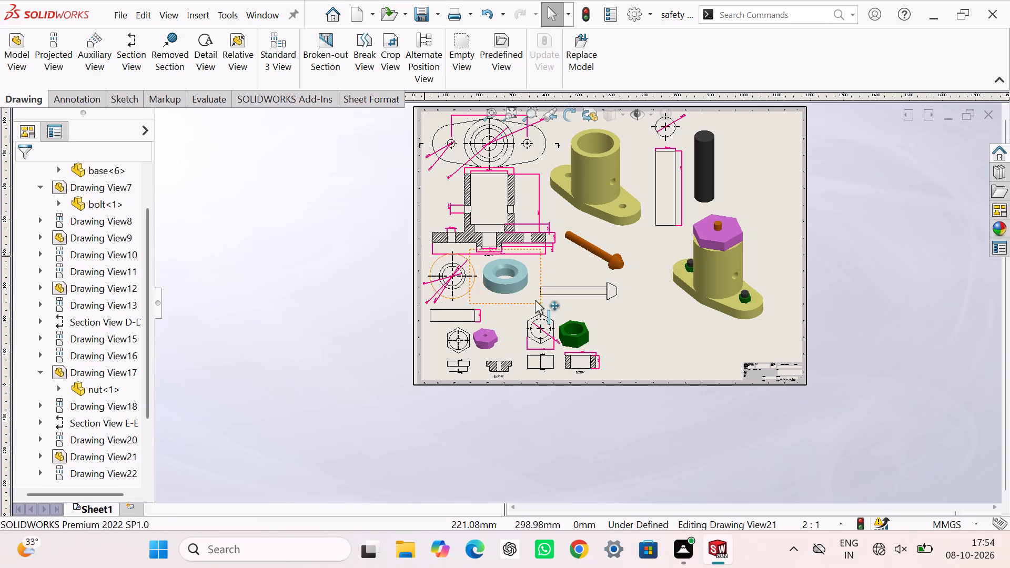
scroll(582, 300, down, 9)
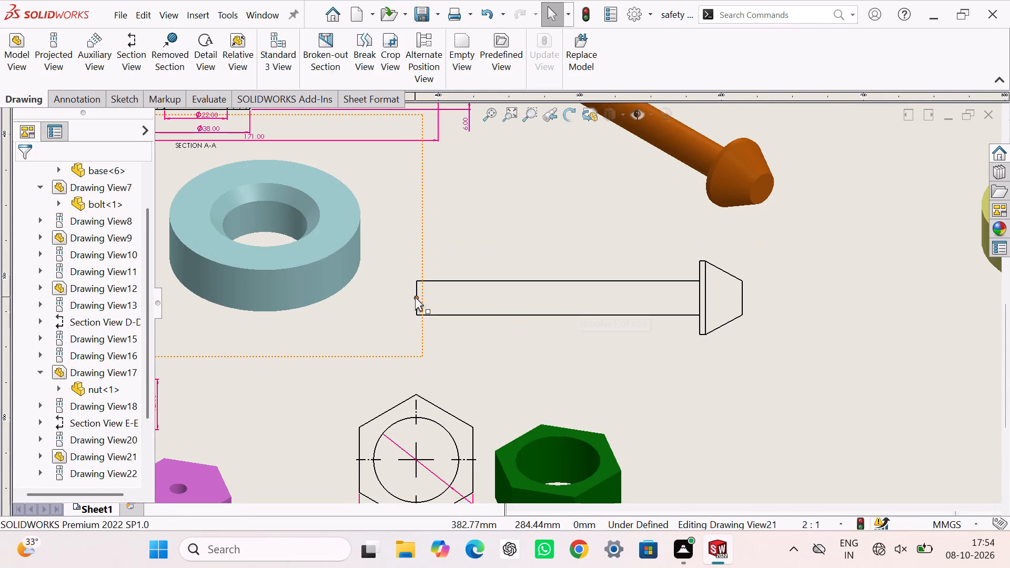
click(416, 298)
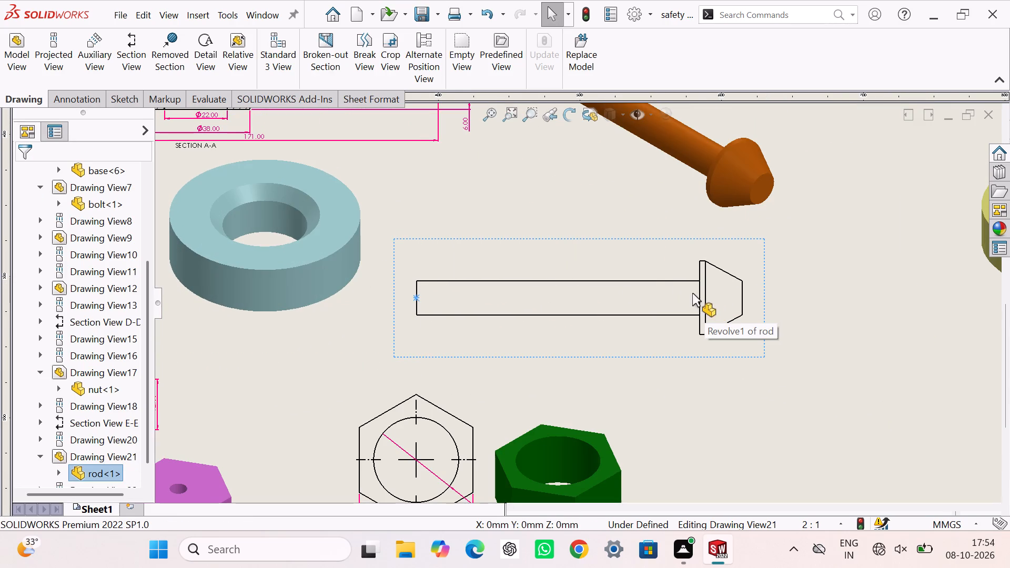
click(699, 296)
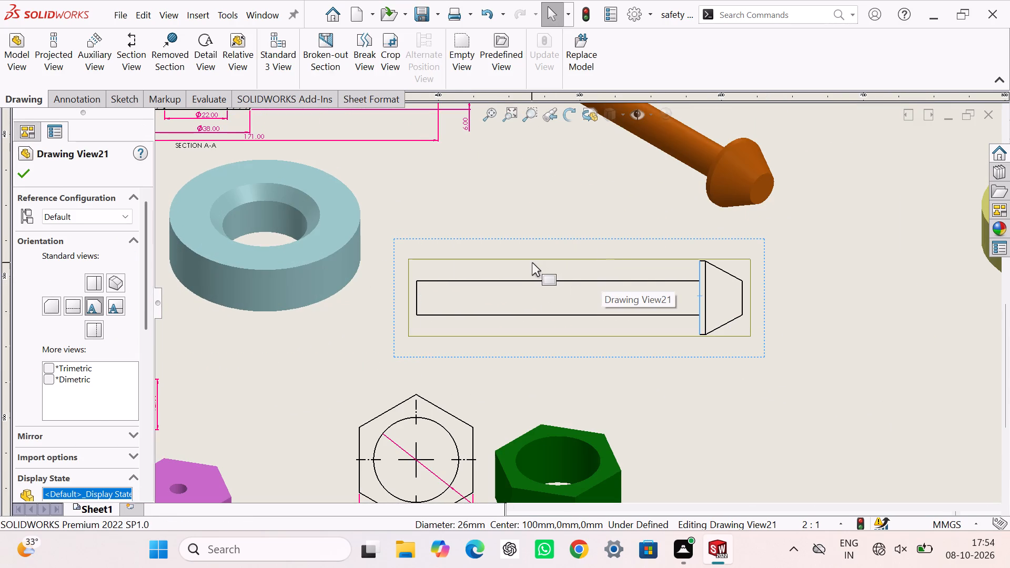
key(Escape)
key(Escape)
Dimension the rod's shank length and the thickness of the head's narrow rim above the front view.
right_drag(448, 263, 441, 161)
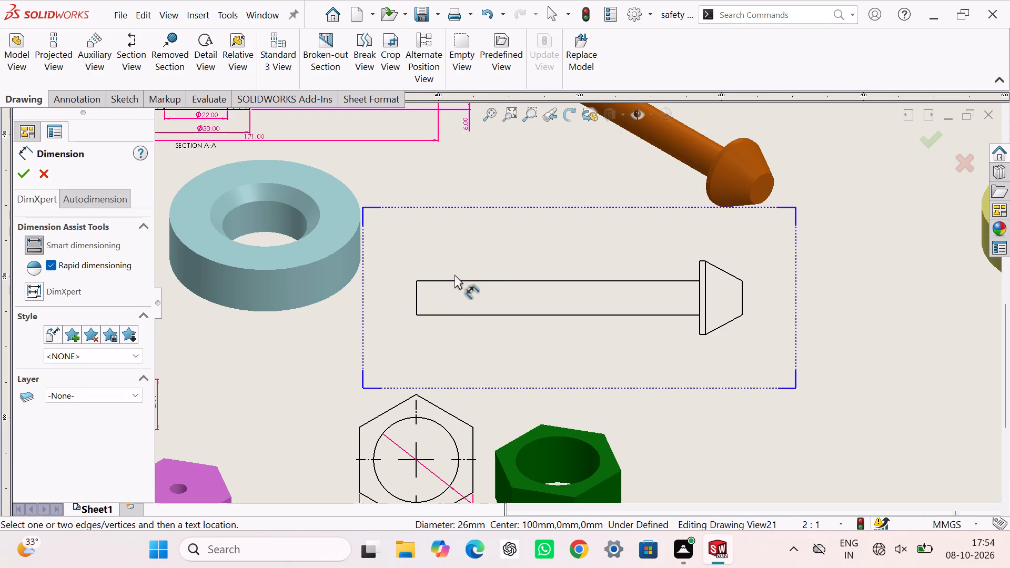
click(465, 281)
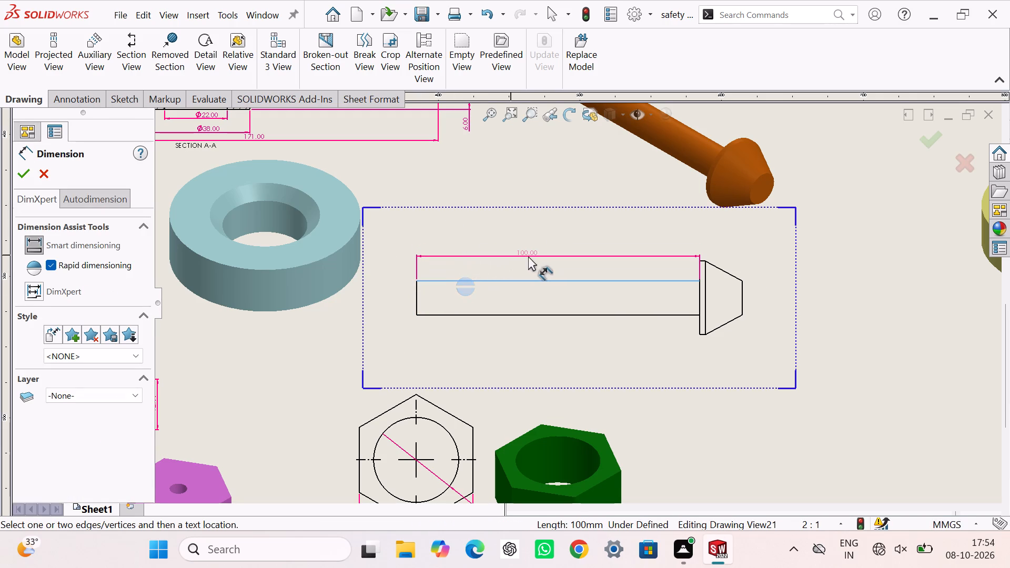
click(528, 256)
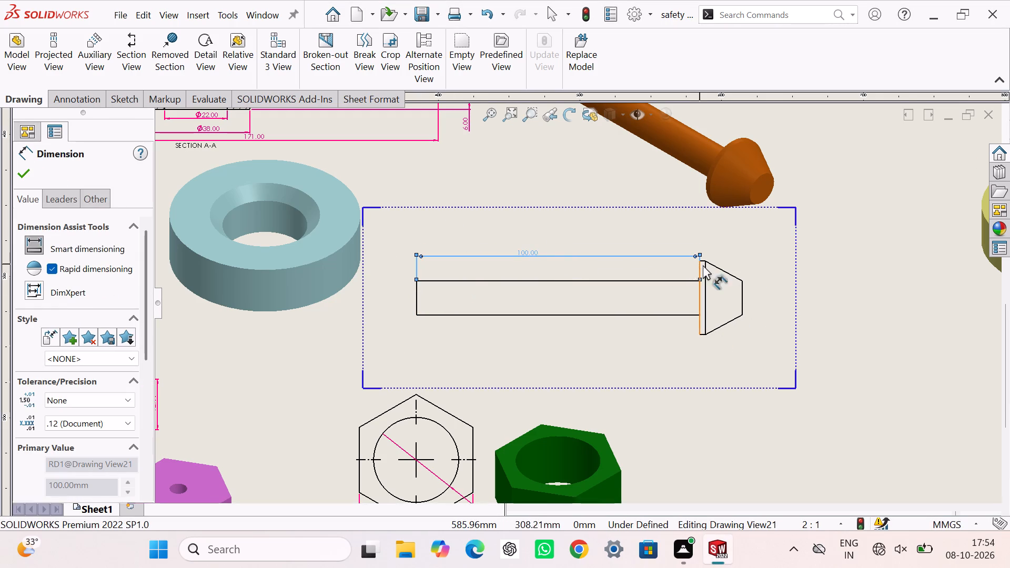
scroll(703, 265, down, 7)
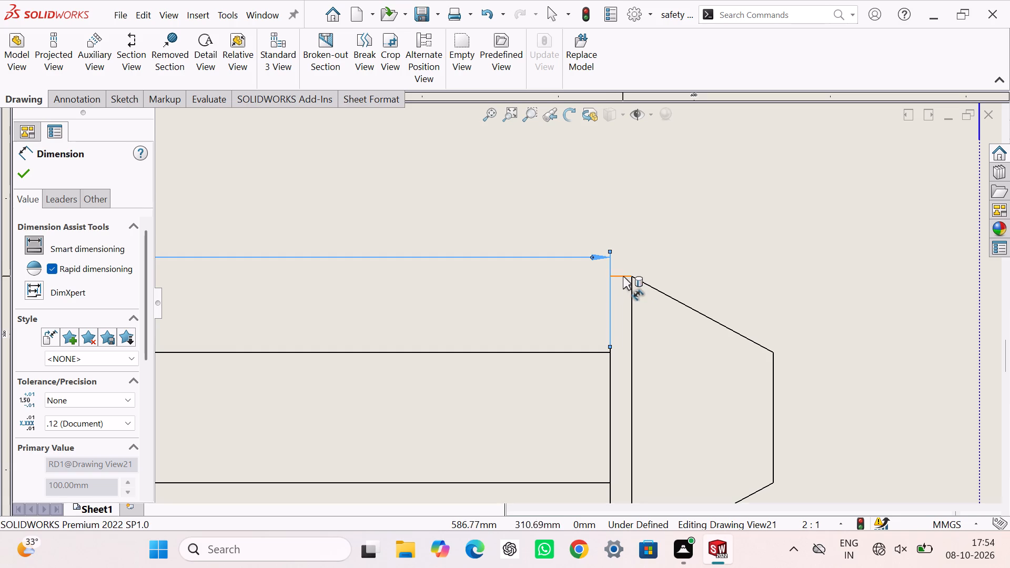
click(623, 276)
click(617, 245)
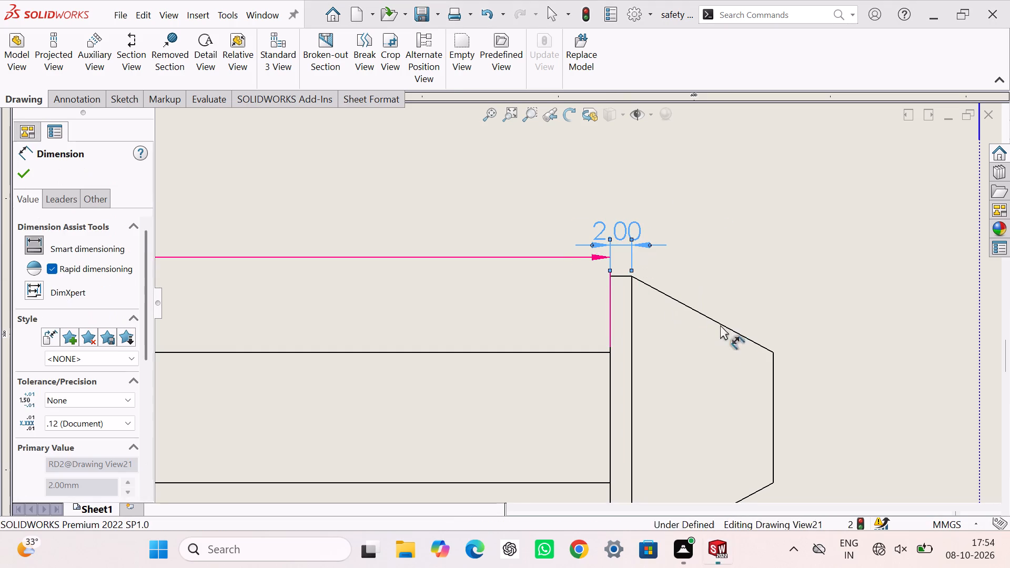
Dimension the rod's overall length from the shank end to the head's tip, below the front view.
scroll(734, 343, up, 6)
scroll(634, 355, up, 4)
scroll(613, 349, down, 3)
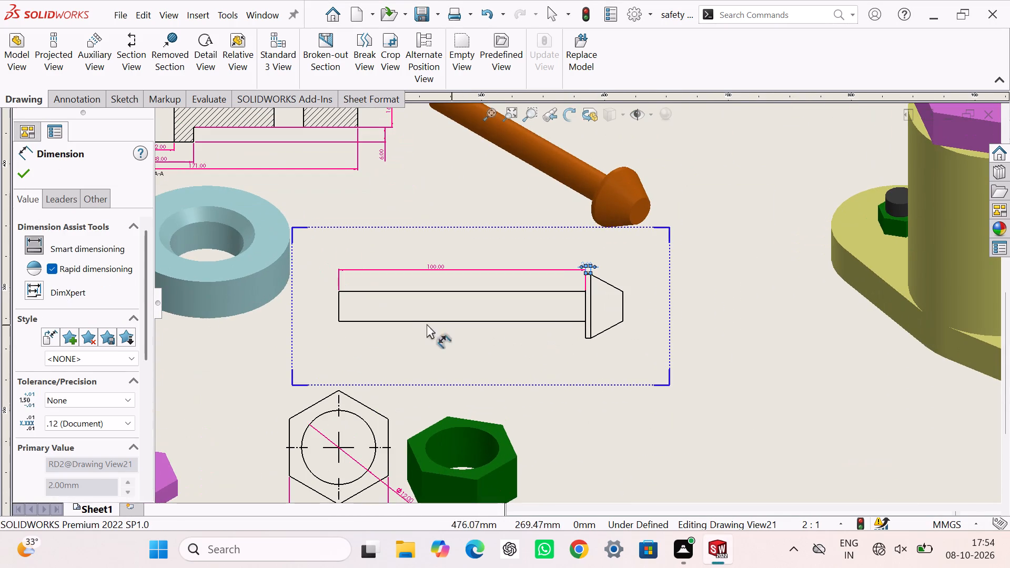
click(338, 312)
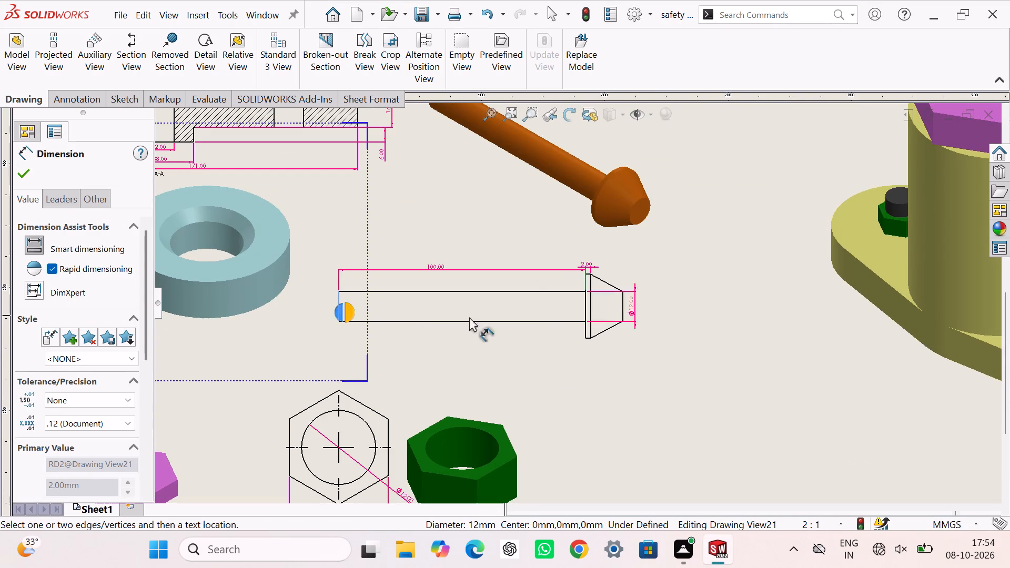
click(622, 313)
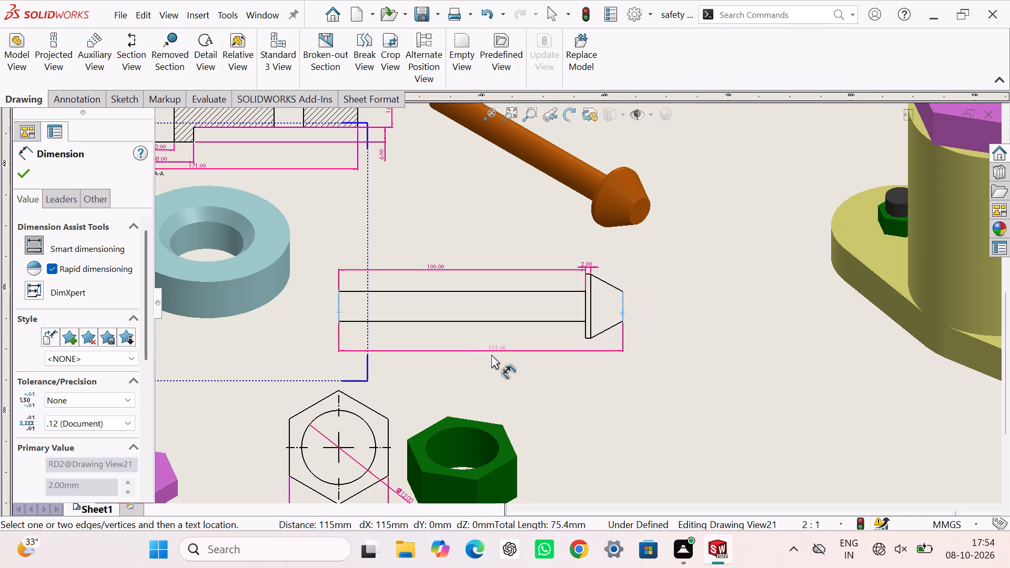
click(481, 352)
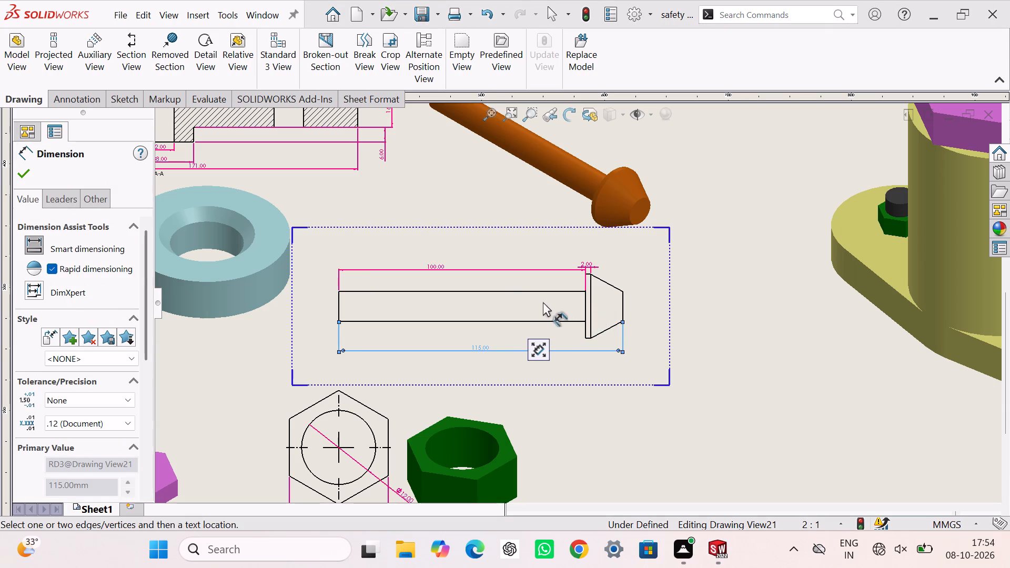
Dimension the diameters of the rod's shank, the head's small end and the head's rim on the front view.
click(520, 291)
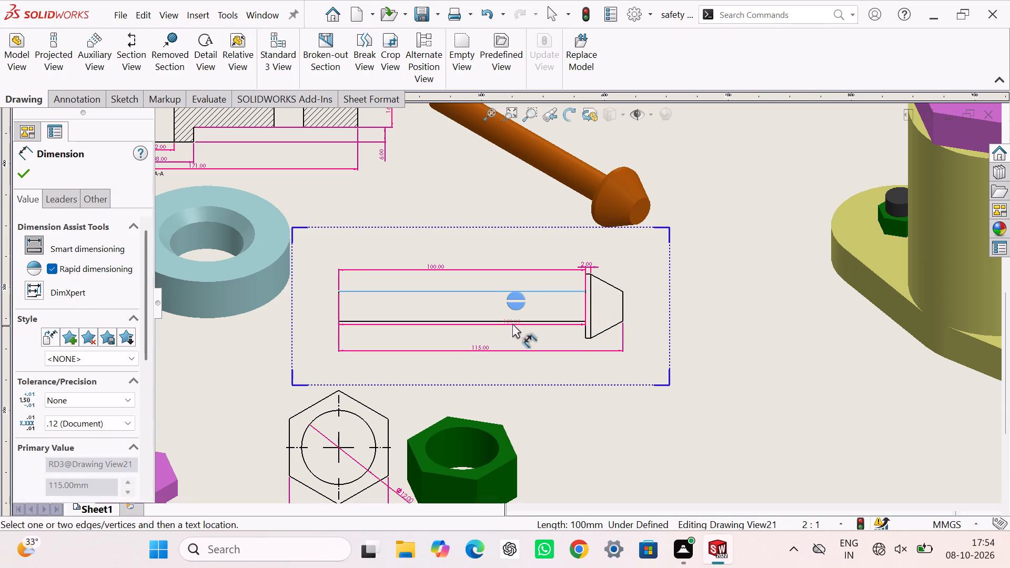
click(512, 321)
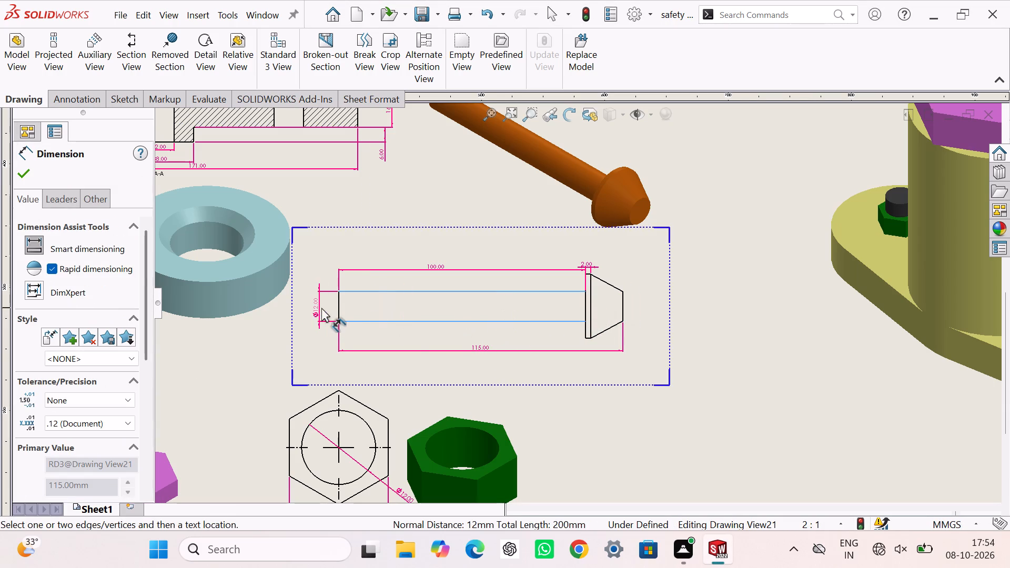
click(321, 307)
click(624, 310)
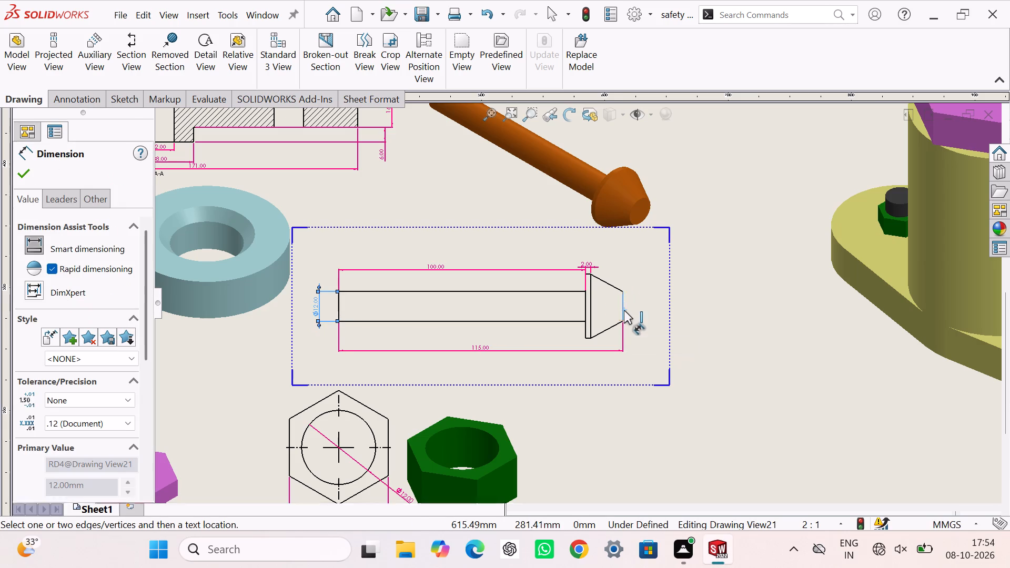
click(637, 308)
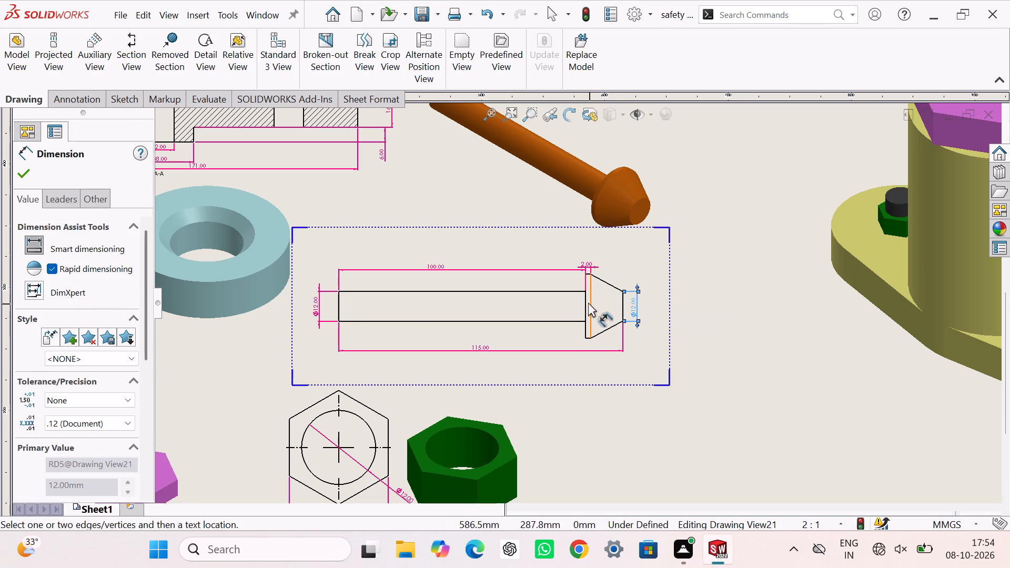
click(585, 299)
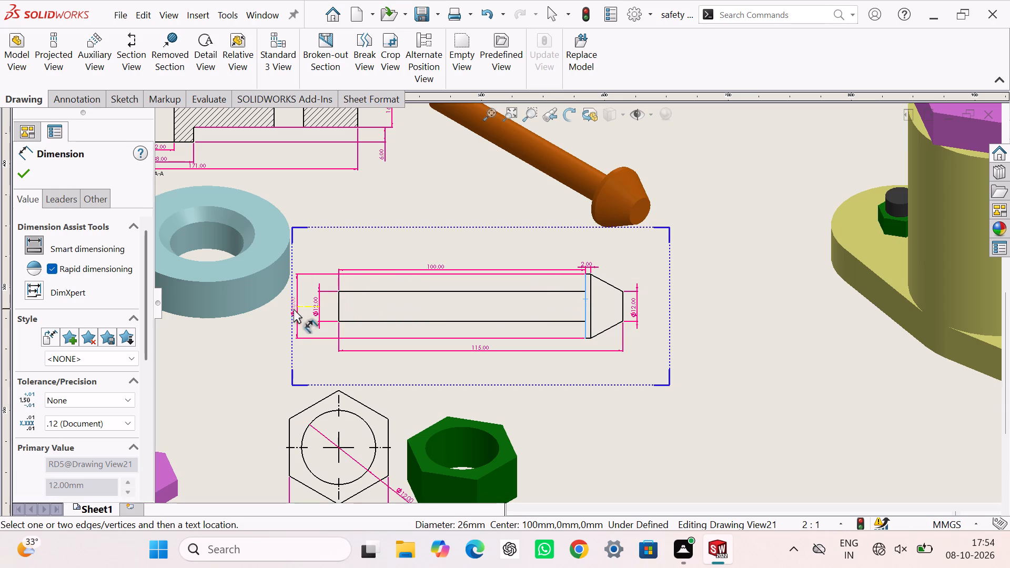
click(302, 308)
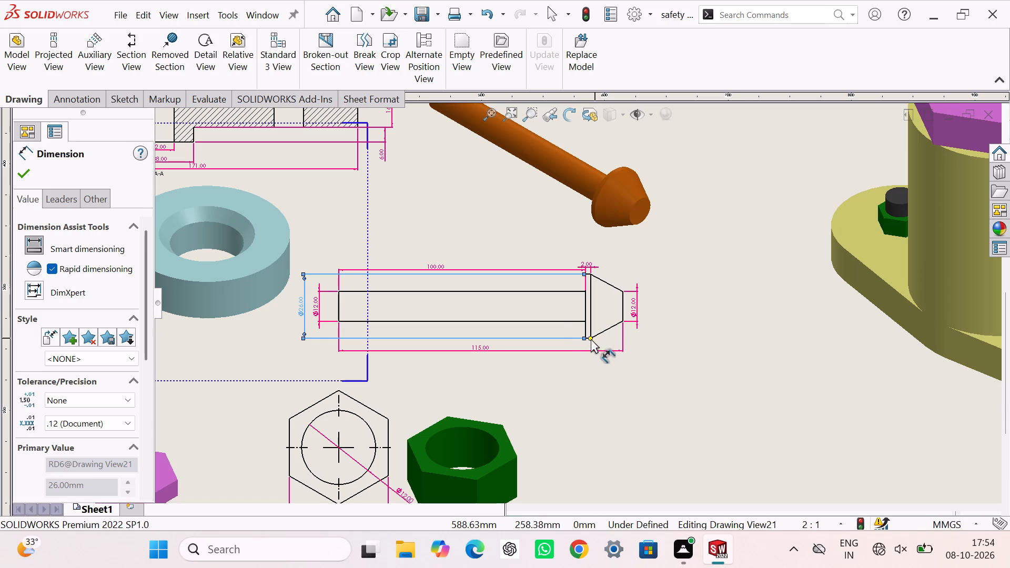
scroll(600, 309, down, 3)
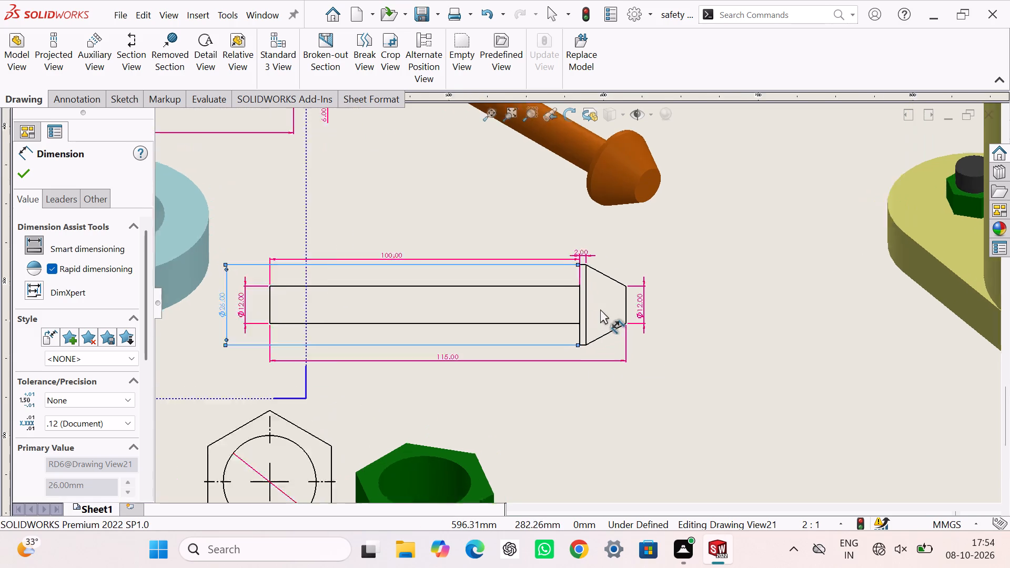
scroll(600, 309, down, 2)
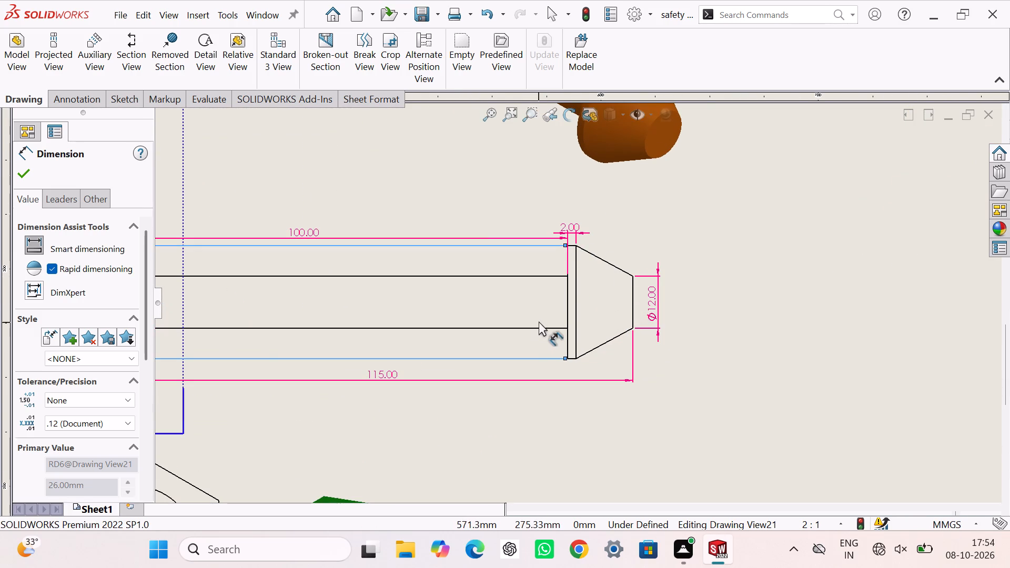
scroll(539, 320, up, 7)
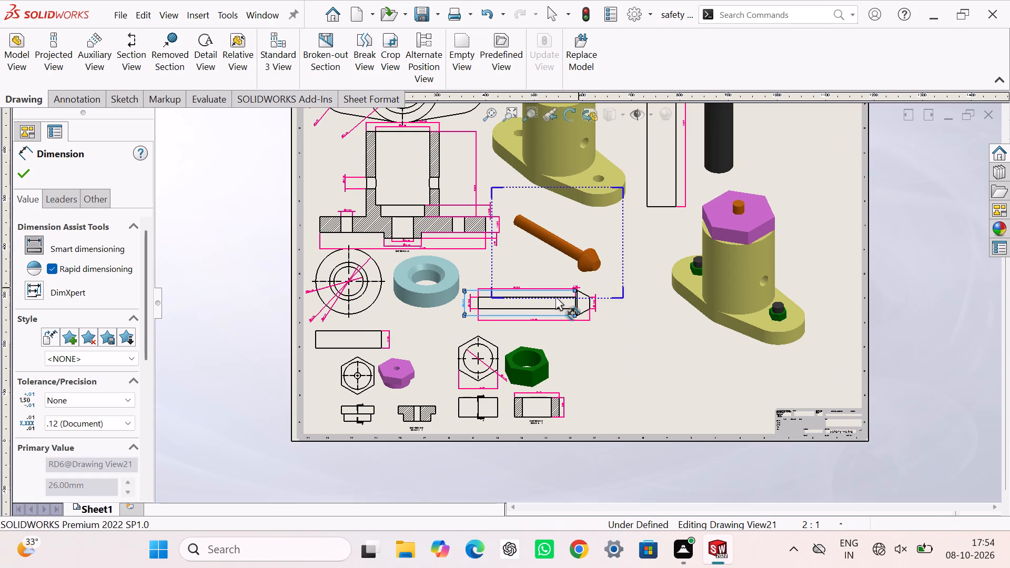
key(Escape)
scroll(581, 225, up, 2)
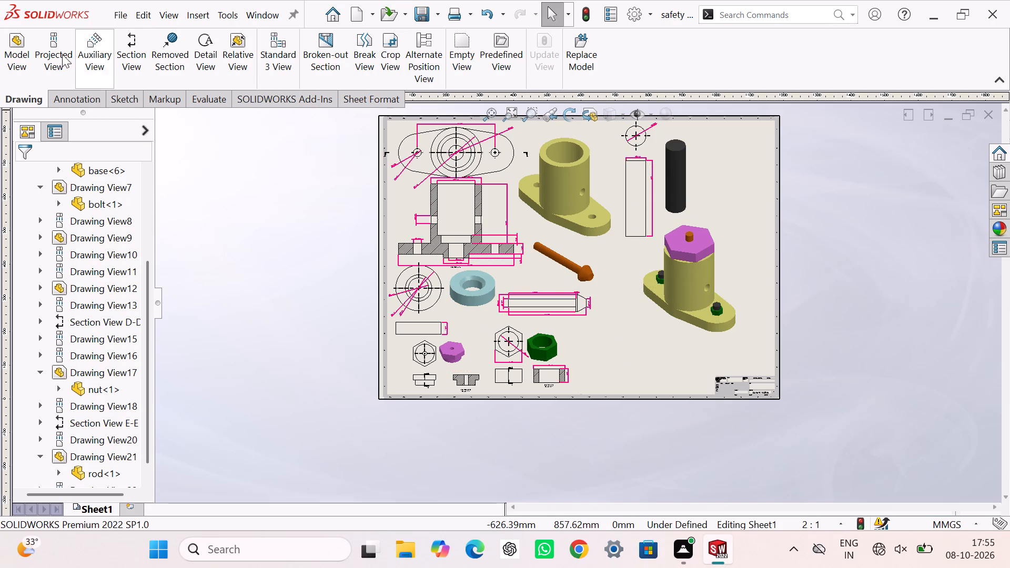
Insert the spring part's front view near the sheet's bottom edge, beside the nut views, and project its circular view directly above it.
click(14, 46)
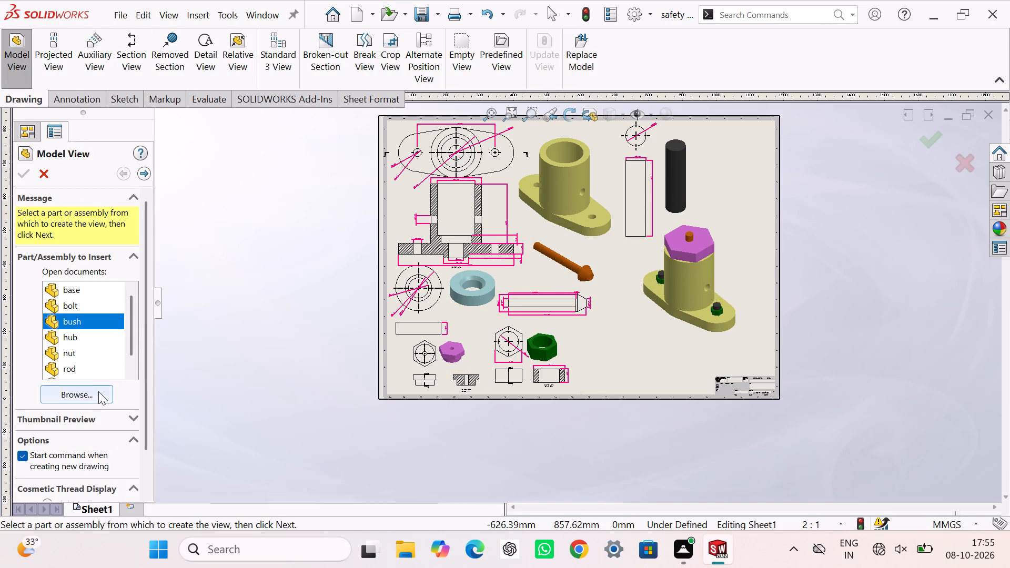
click(98, 391)
scroll(357, 295, down, 9)
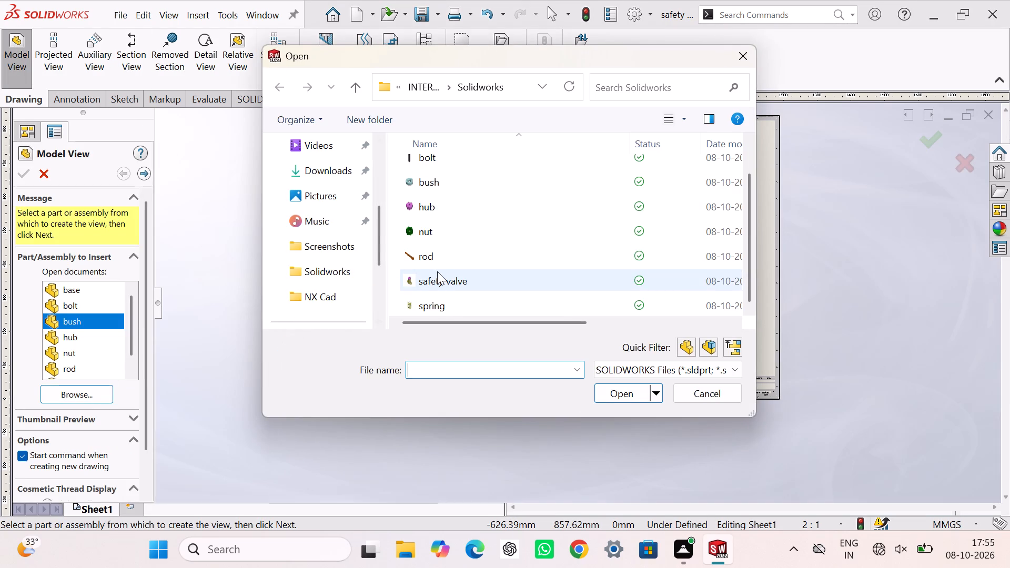
click(435, 300)
click(628, 397)
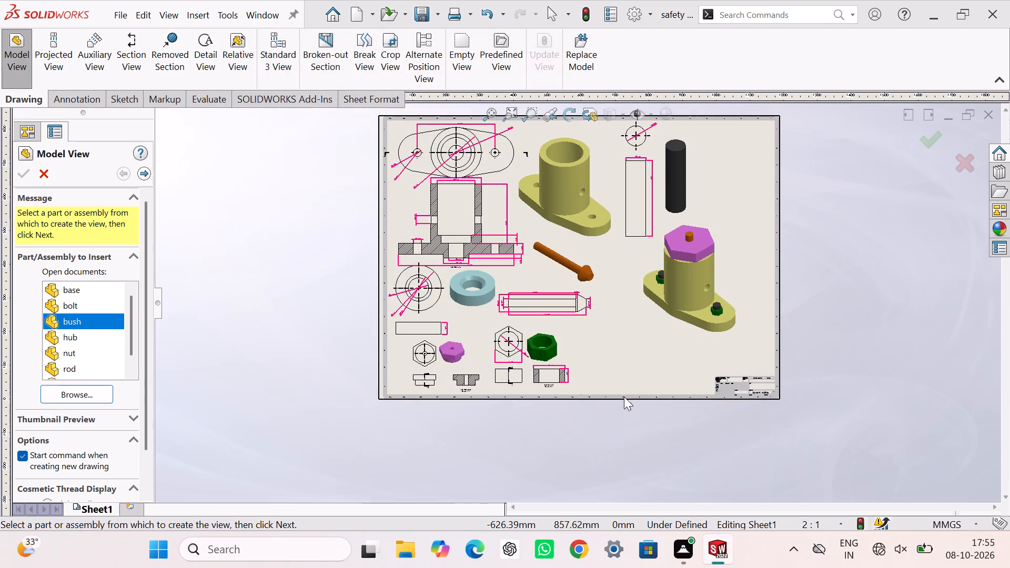
click(607, 354)
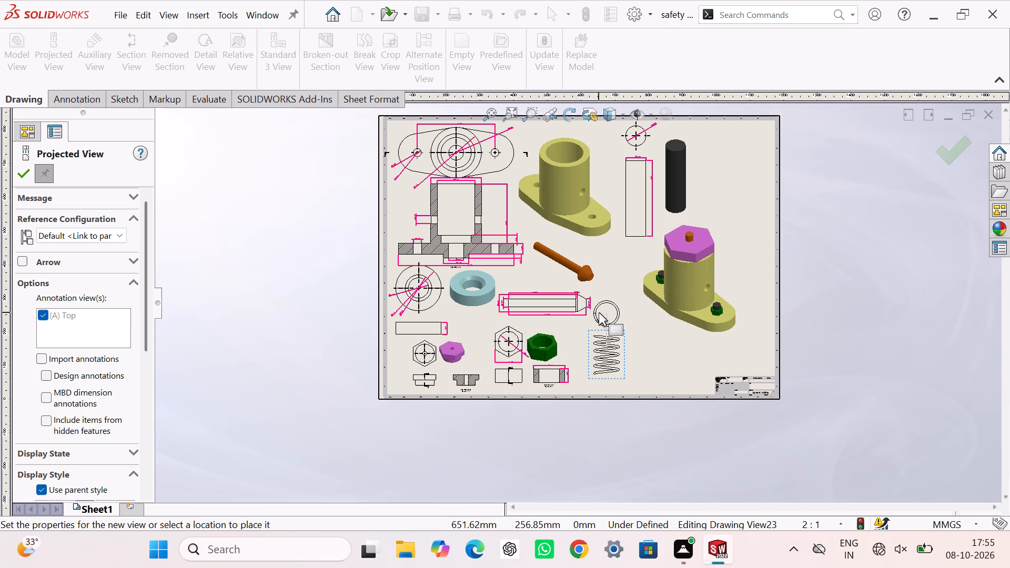
click(599, 312)
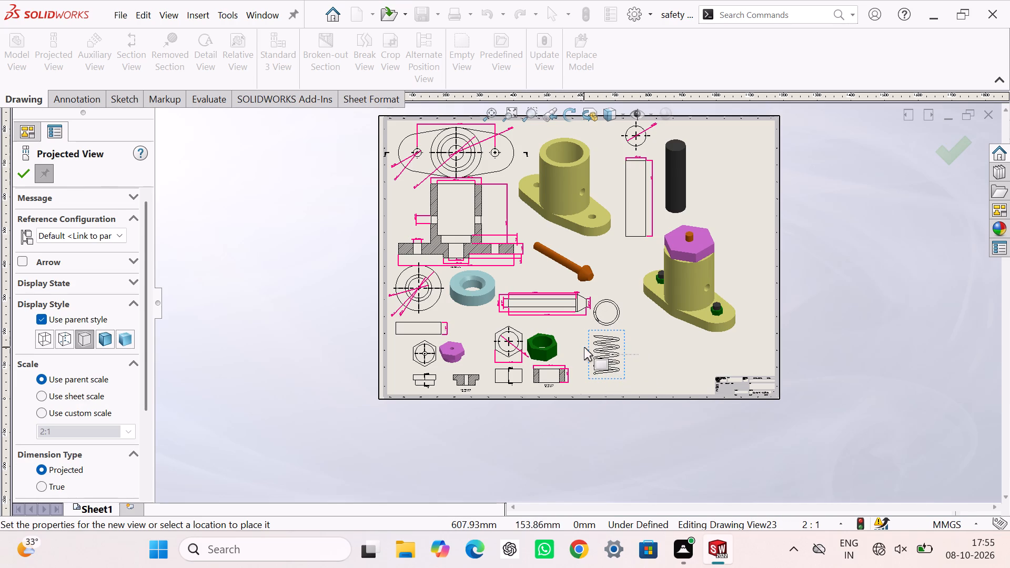
key(Escape)
Rearrange the spring views so the circular view sits below the raised front view, with both inside the sheet border.
drag(625, 311, 625, 320)
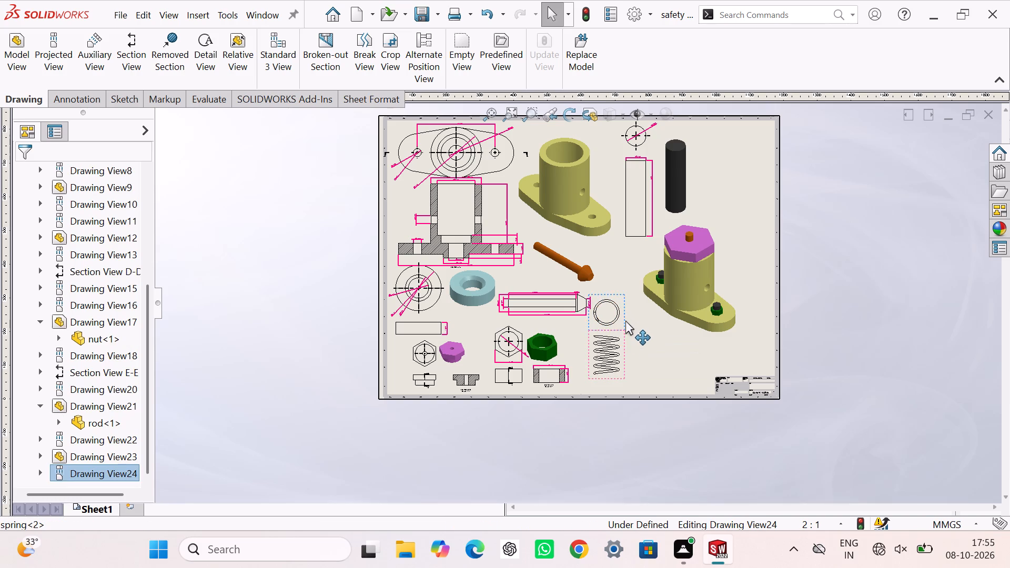
drag(625, 320, 630, 394)
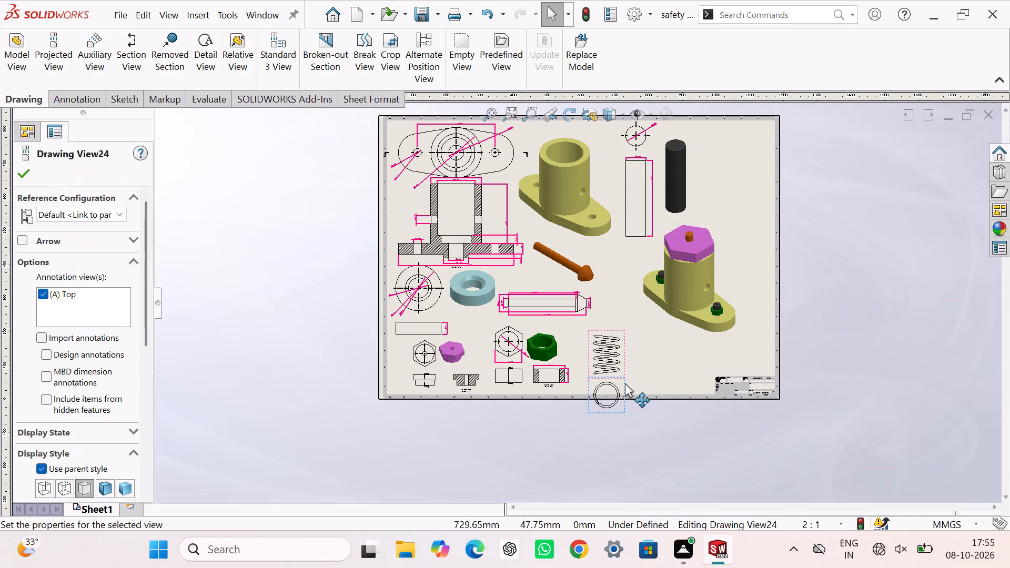
key(Escape)
drag(606, 329, 605, 306)
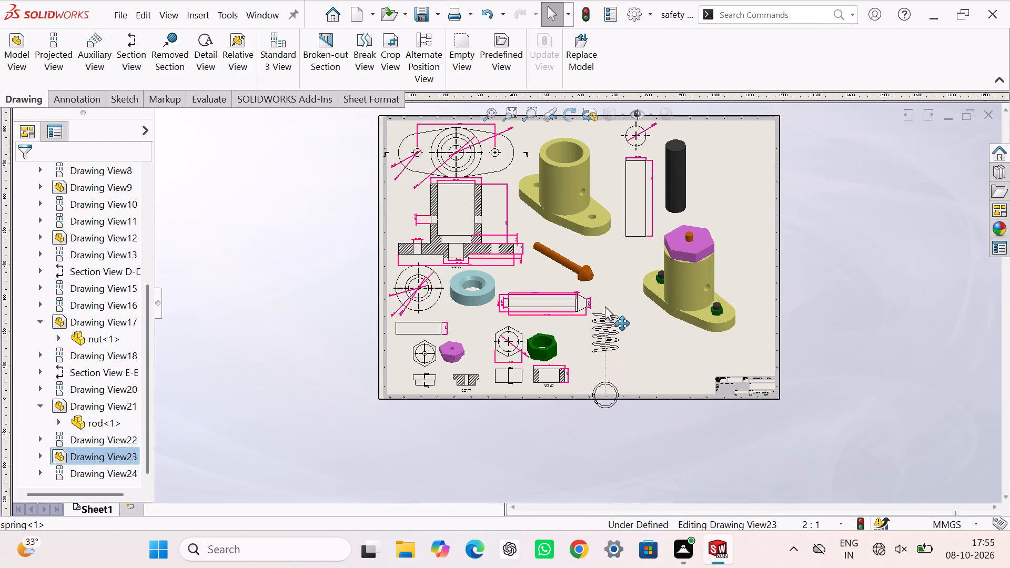
drag(605, 306, 605, 305)
drag(618, 376, 617, 365)
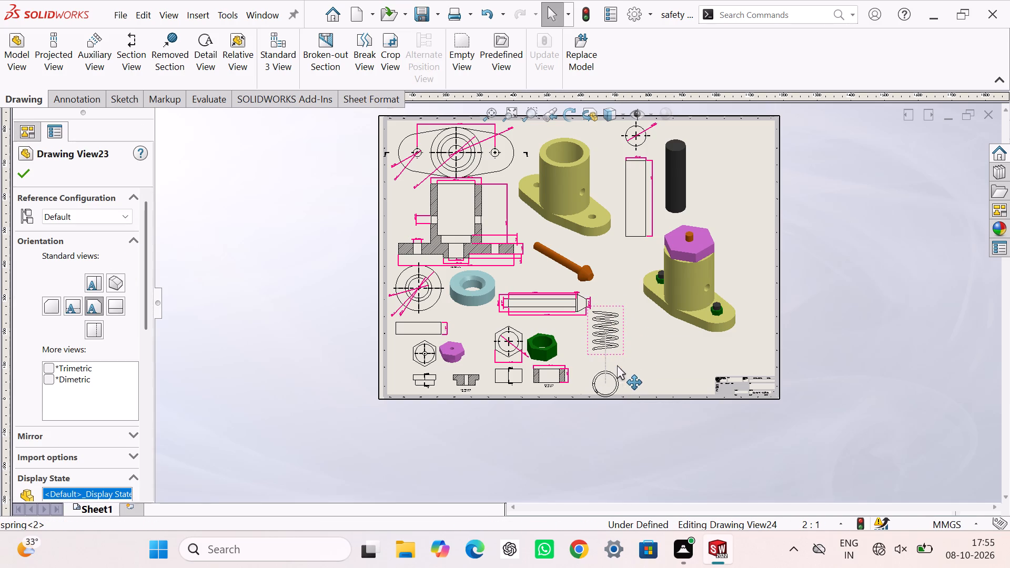
drag(617, 365, 614, 357)
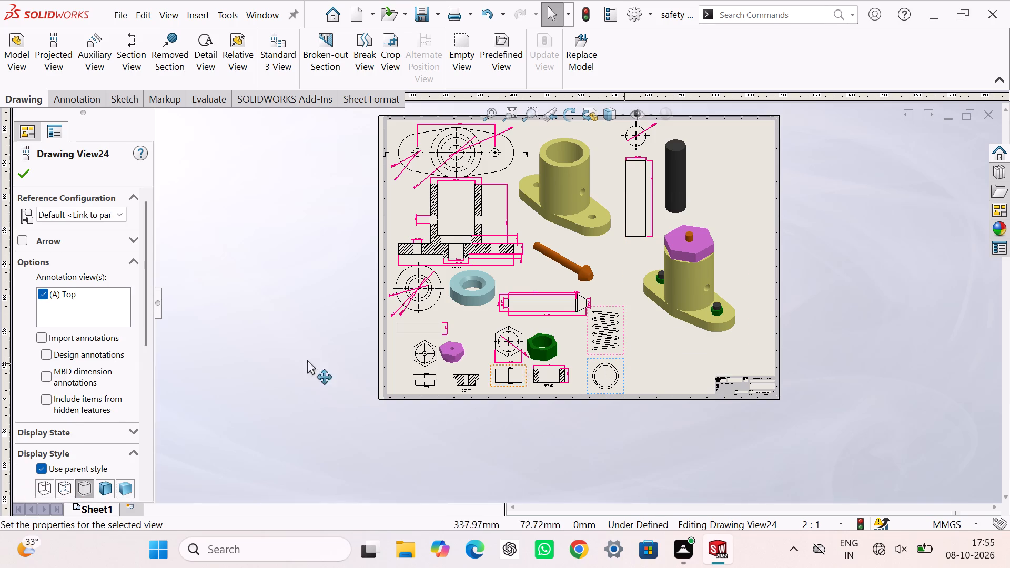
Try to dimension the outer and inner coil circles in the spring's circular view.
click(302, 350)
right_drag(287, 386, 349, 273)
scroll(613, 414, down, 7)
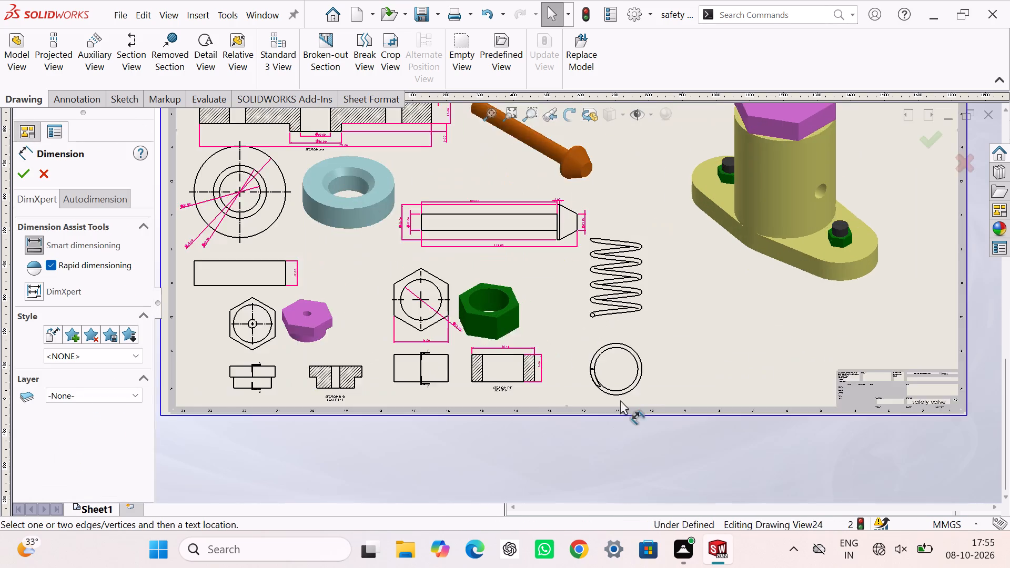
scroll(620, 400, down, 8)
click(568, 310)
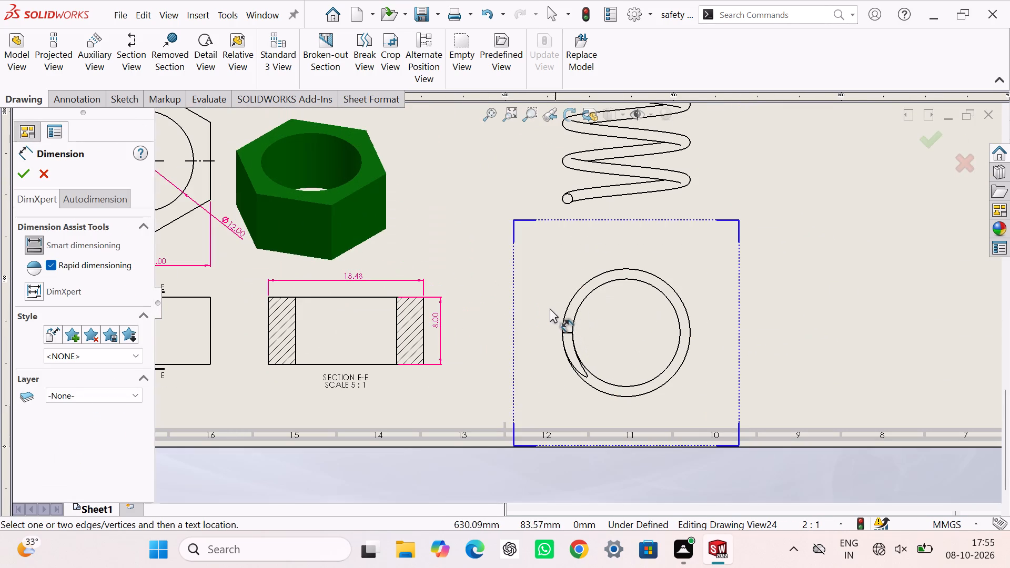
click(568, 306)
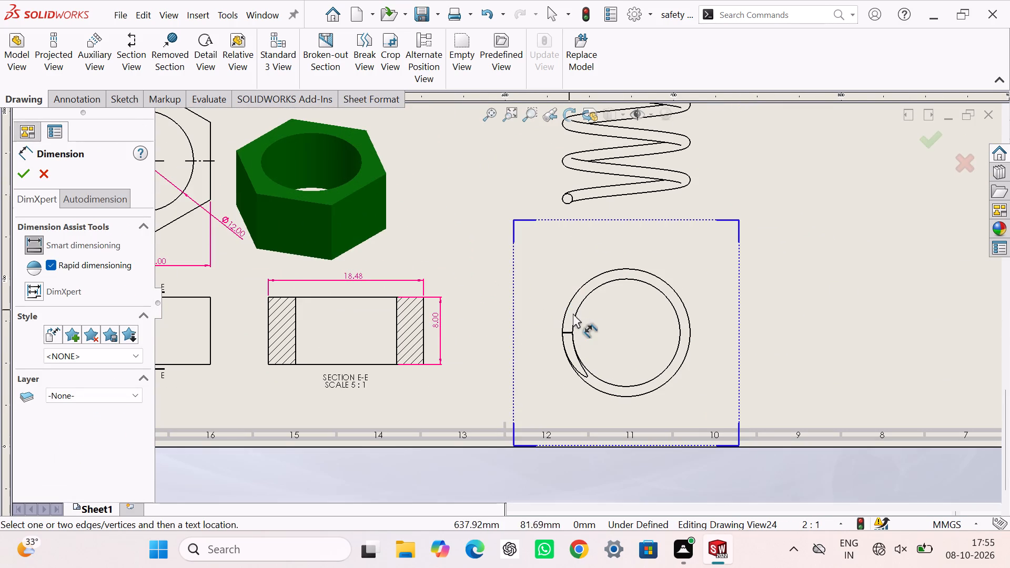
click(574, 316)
Dimension the radius of the wire's end circle at the bottom of the spring's front view, placing the text below it.
scroll(583, 230, up, 3)
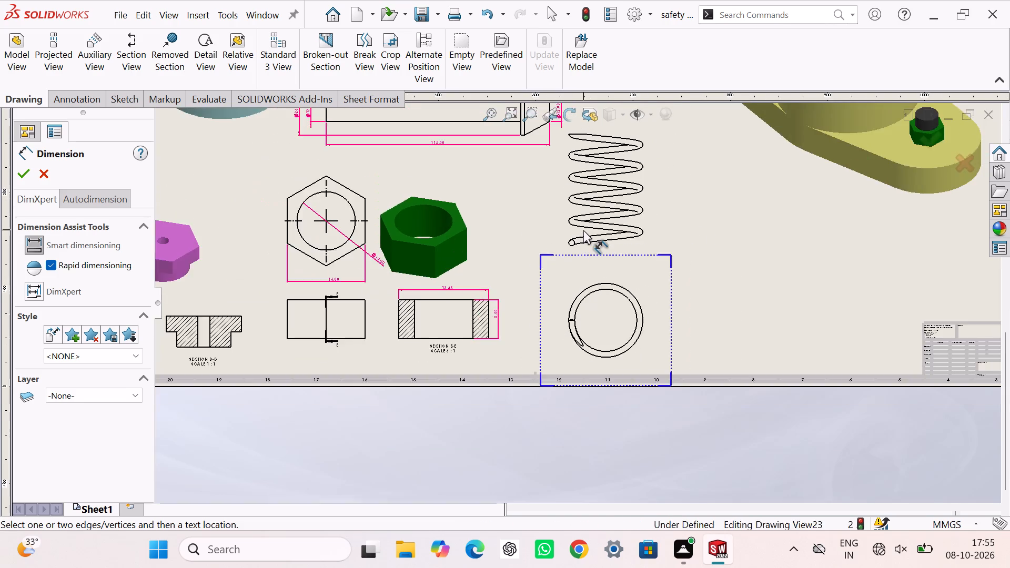
scroll(583, 228, down, 2)
scroll(583, 228, up, 6)
scroll(584, 229, down, 10)
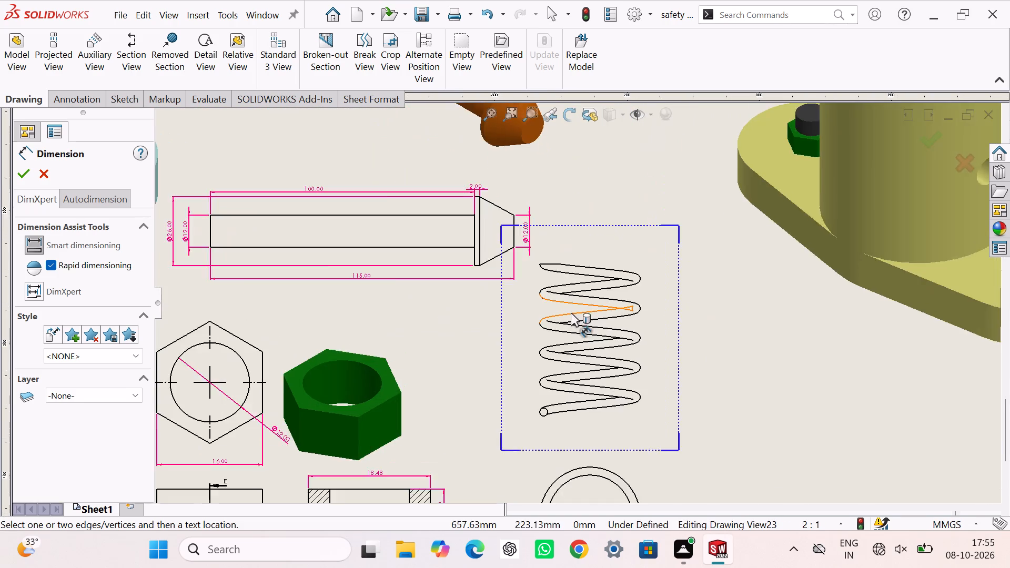
scroll(552, 422, down, 6)
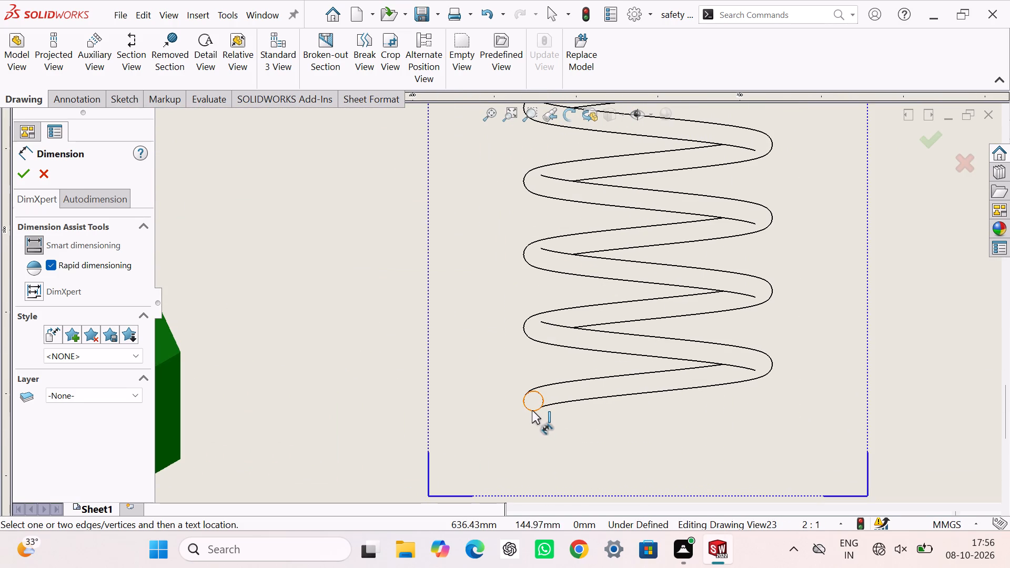
click(532, 410)
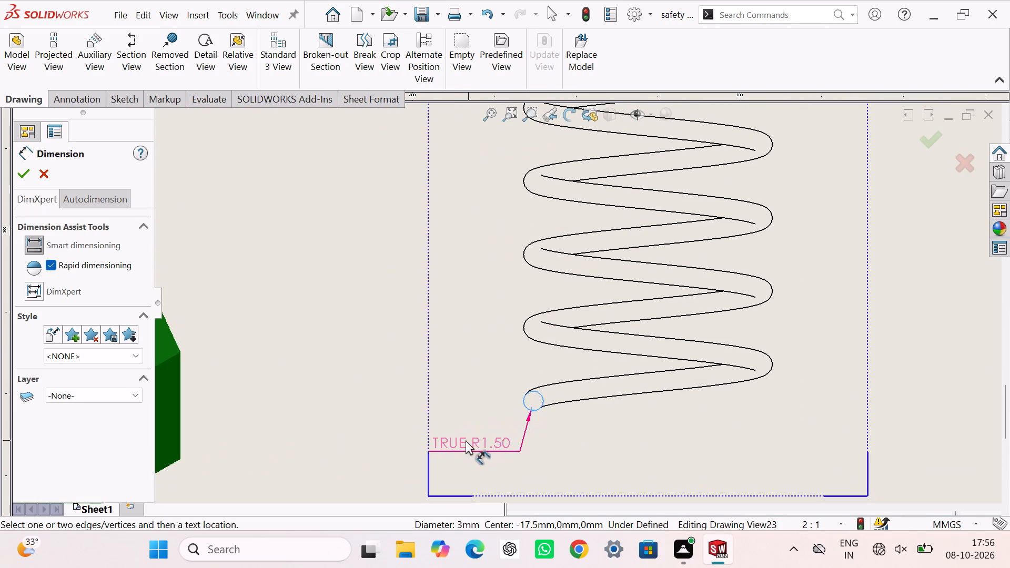
click(466, 440)
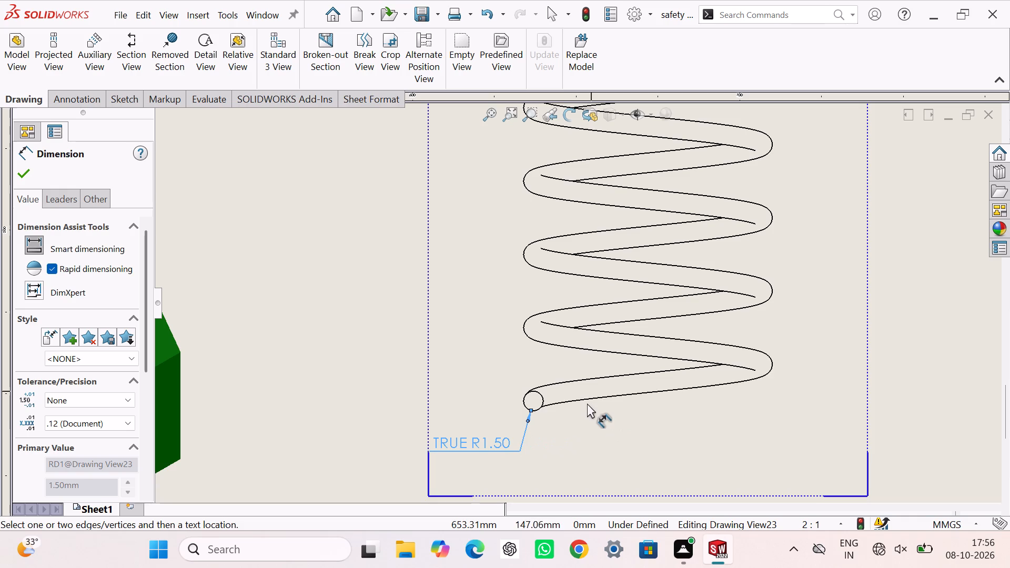
Dimension the spring's height from its top end point to the wire's end circle, placed beside the front view's coils.
scroll(552, 405, up, 5)
scroll(567, 338, down, 1)
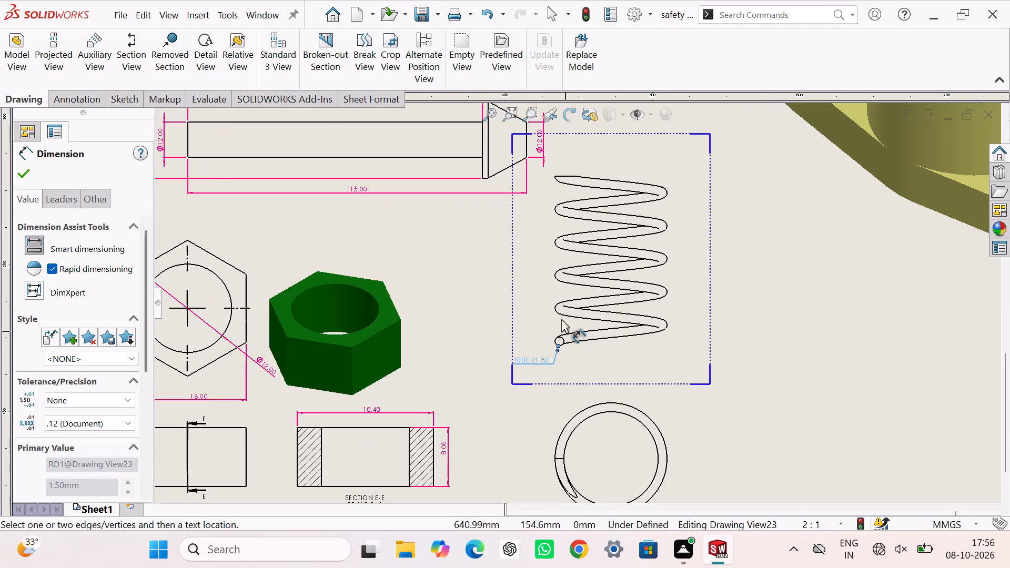
click(554, 177)
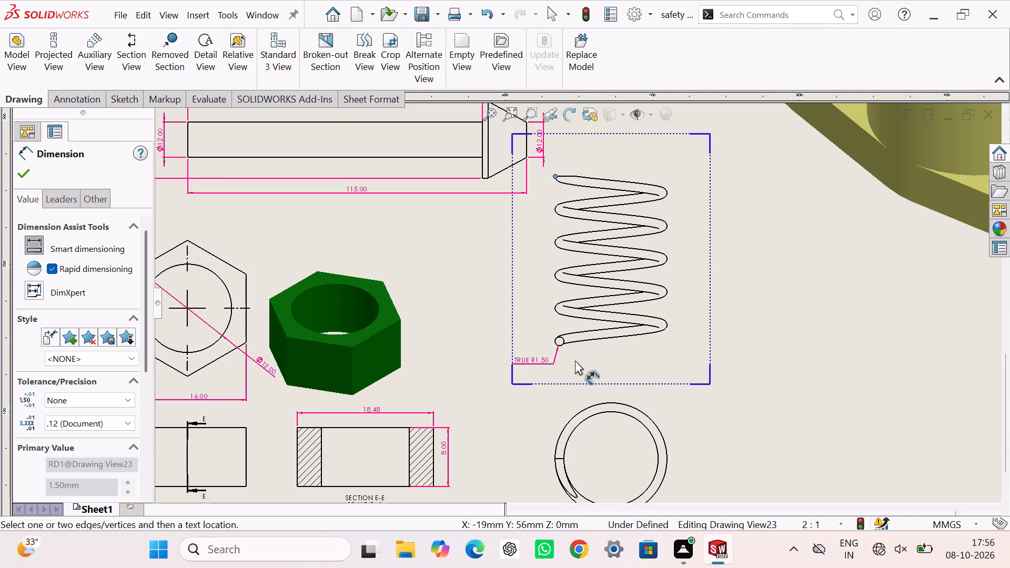
scroll(561, 344, down, 7)
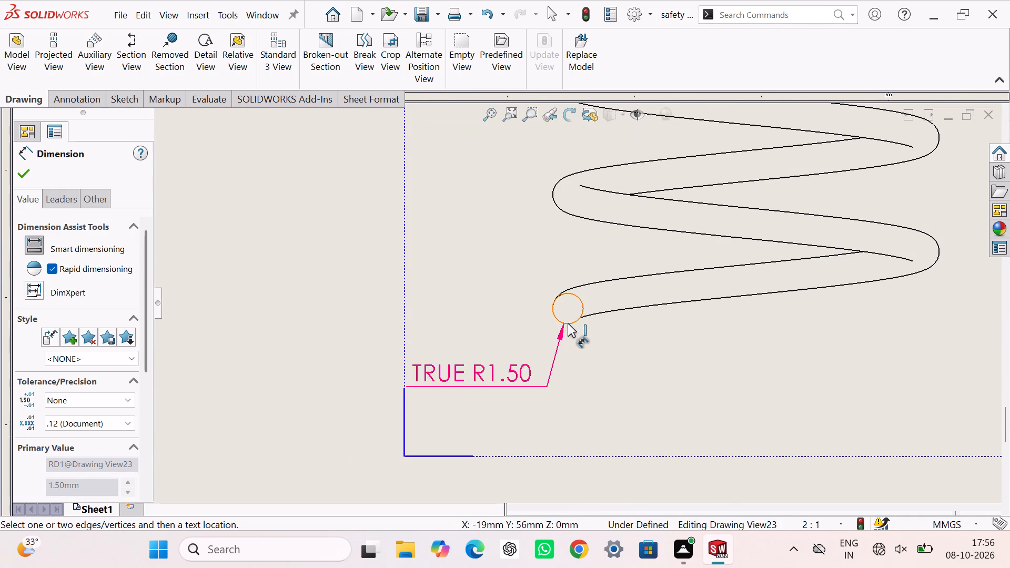
click(570, 323)
scroll(441, 295, up, 1)
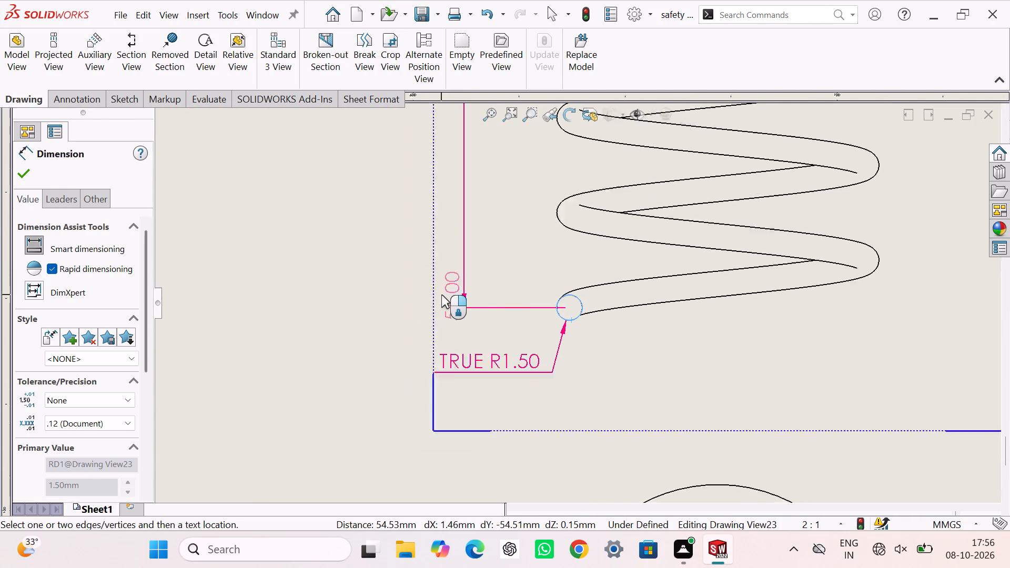
scroll(441, 295, up, 4)
click(535, 238)
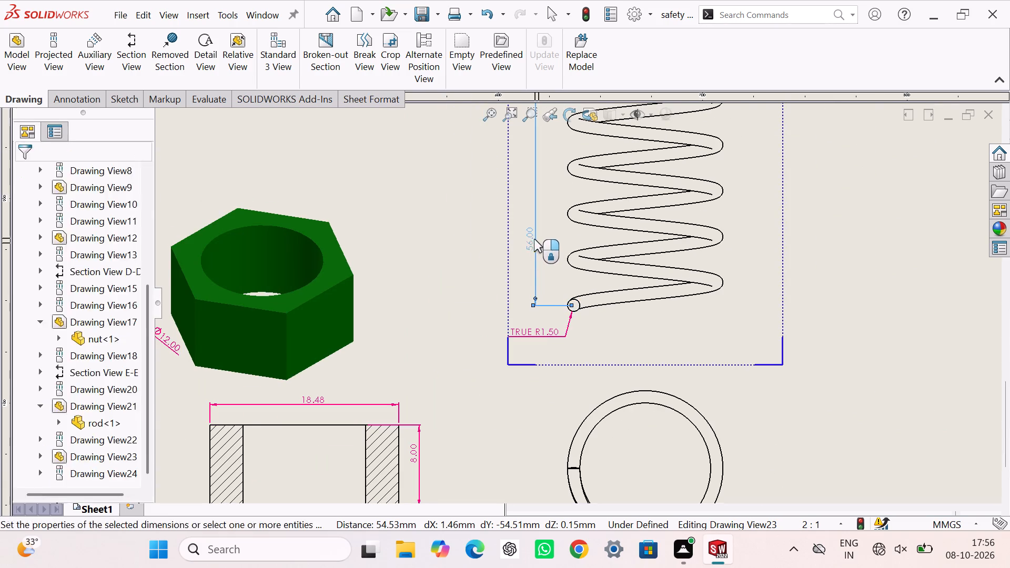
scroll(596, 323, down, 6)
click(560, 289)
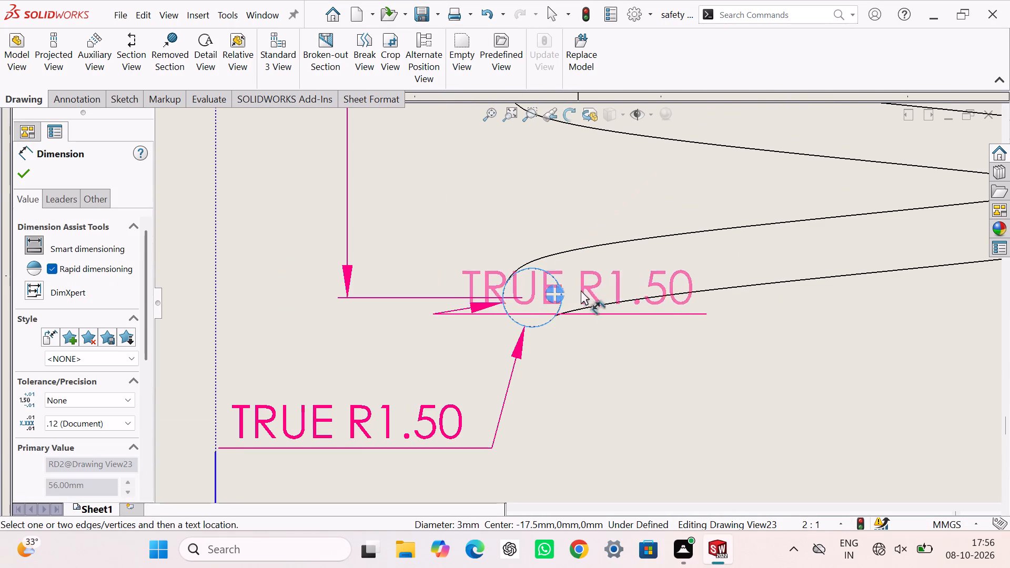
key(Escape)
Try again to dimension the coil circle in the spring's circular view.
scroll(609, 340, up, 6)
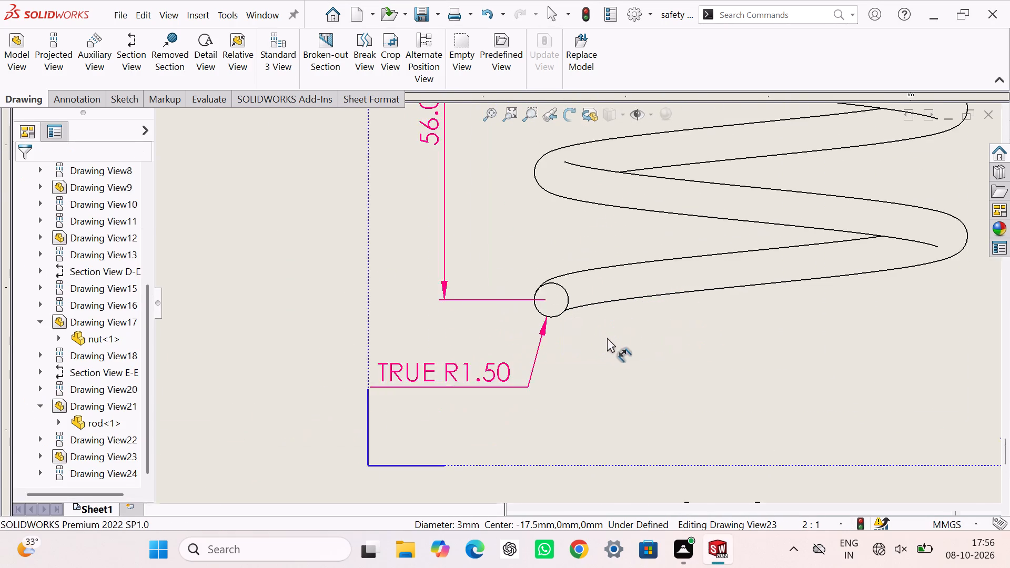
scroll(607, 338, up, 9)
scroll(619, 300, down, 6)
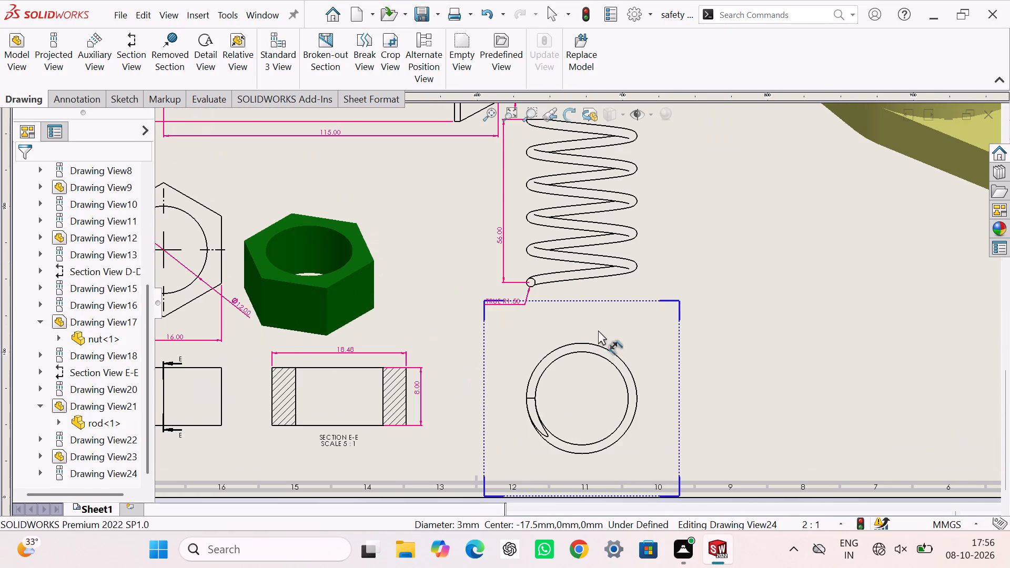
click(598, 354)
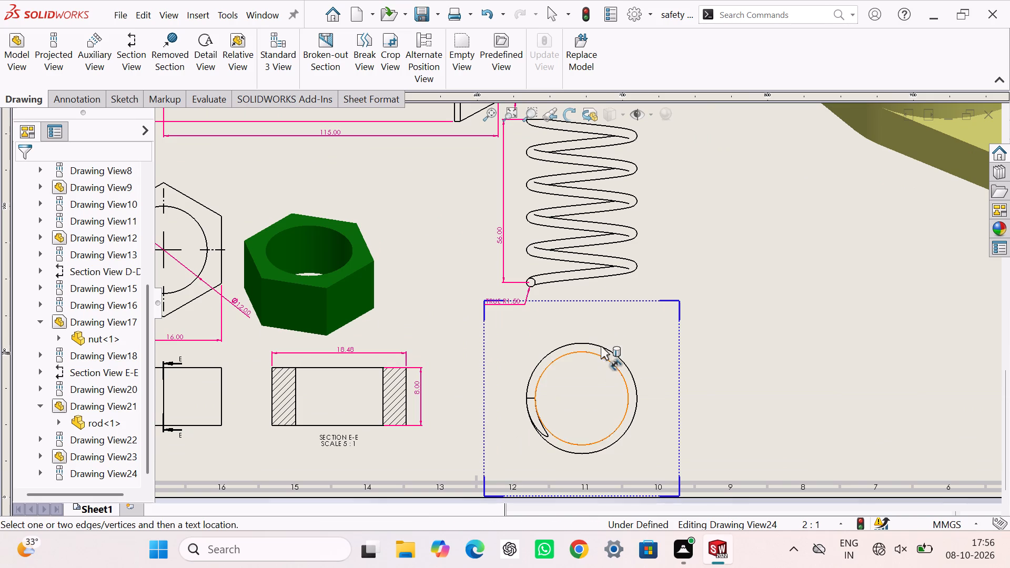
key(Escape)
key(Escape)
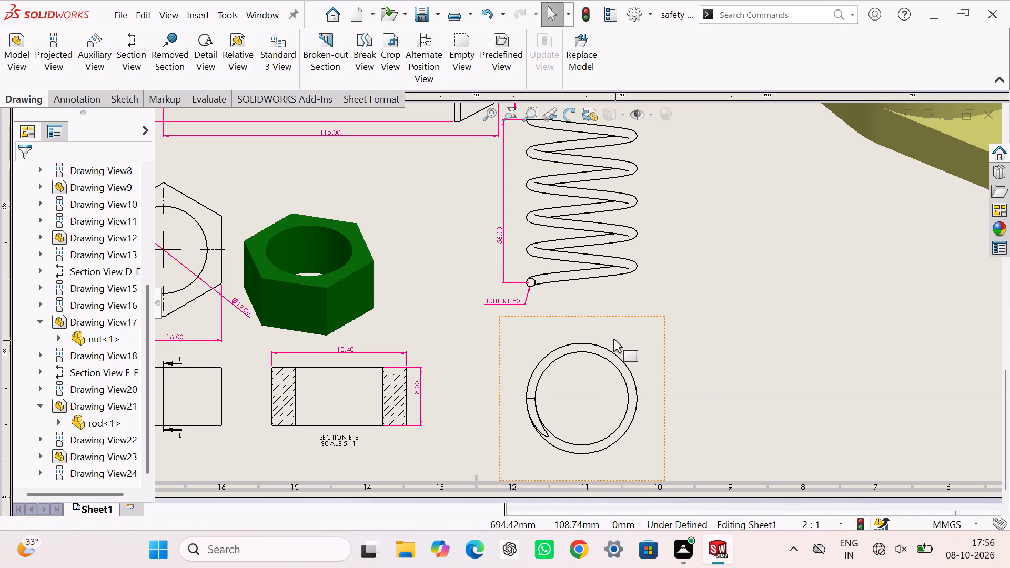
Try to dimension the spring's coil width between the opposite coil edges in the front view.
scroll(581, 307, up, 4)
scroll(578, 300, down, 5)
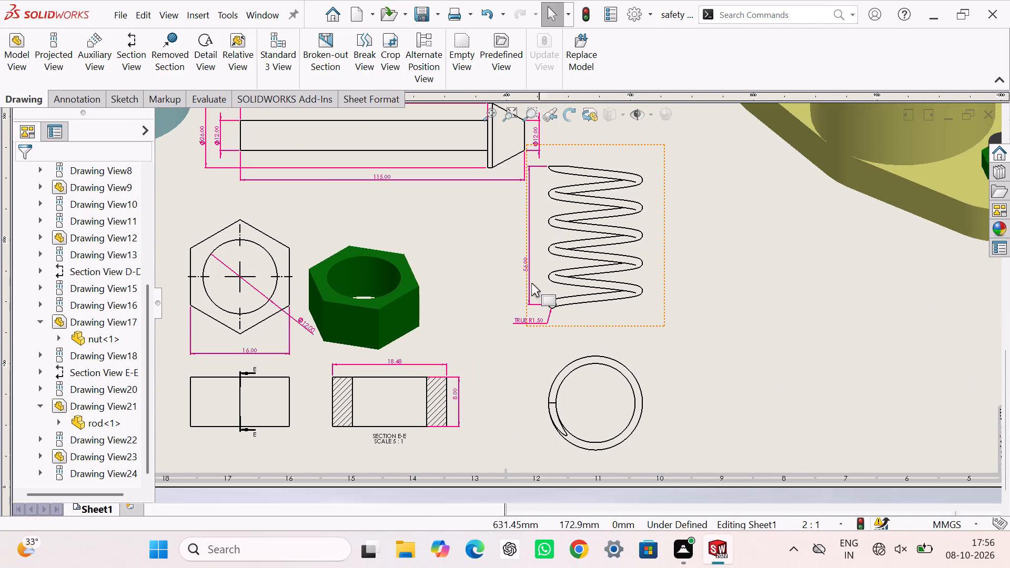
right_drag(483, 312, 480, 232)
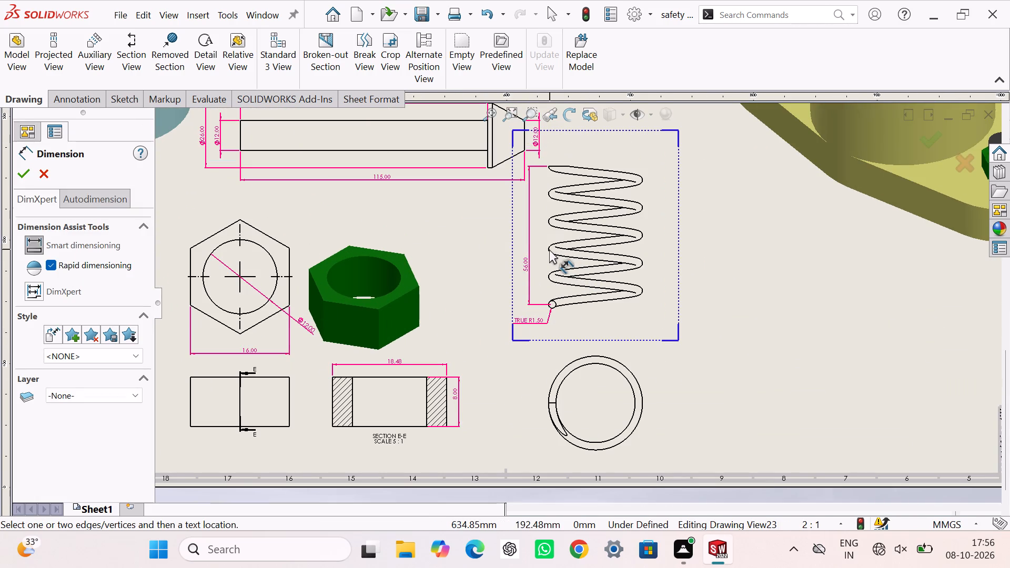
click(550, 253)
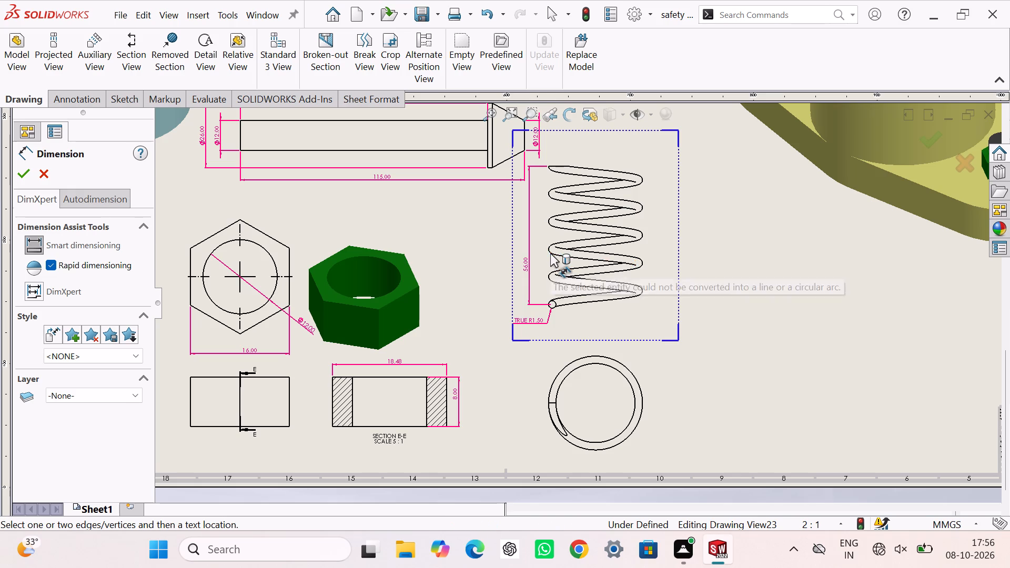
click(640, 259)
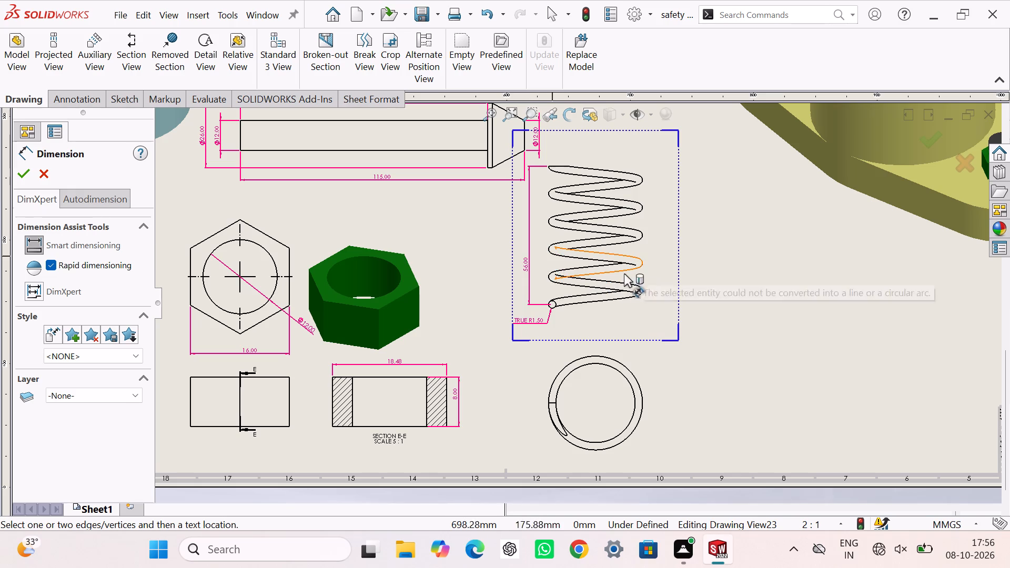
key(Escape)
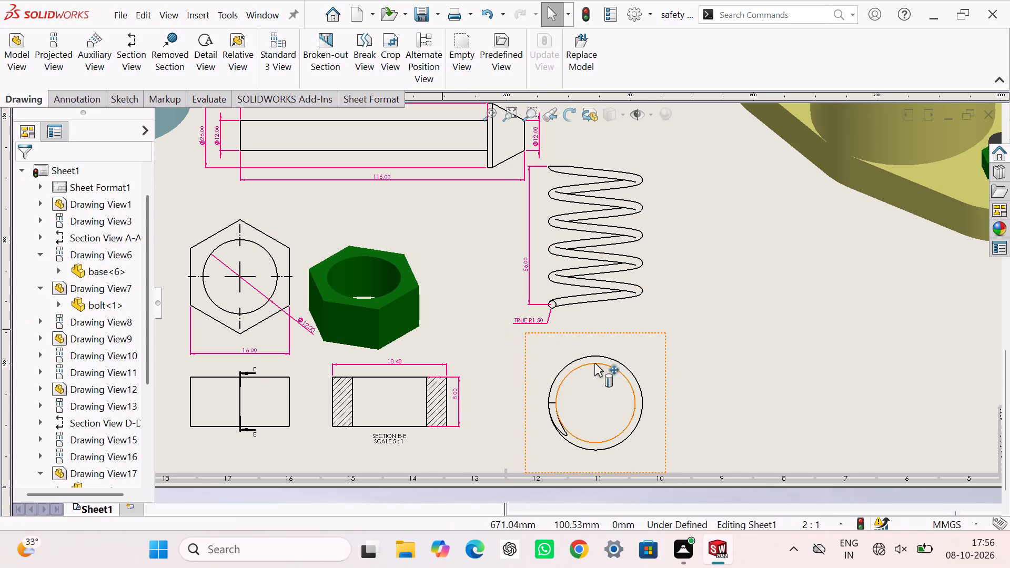
Insert a top-level bill of materials for the shaded assembly view using the bom-standard template, placing it between that view and the title block.
scroll(594, 363, up, 7)
key(Escape)
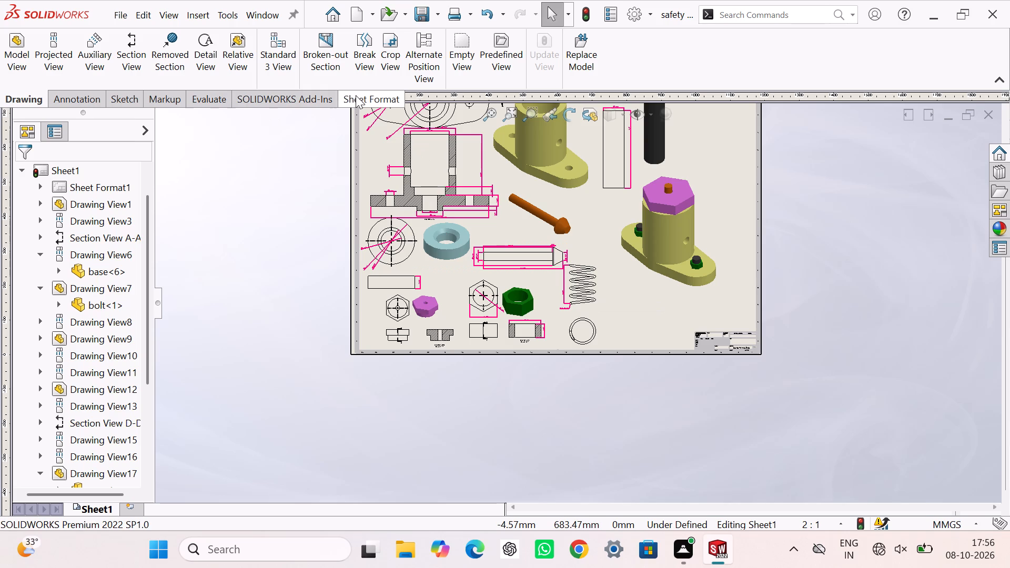
click(97, 105)
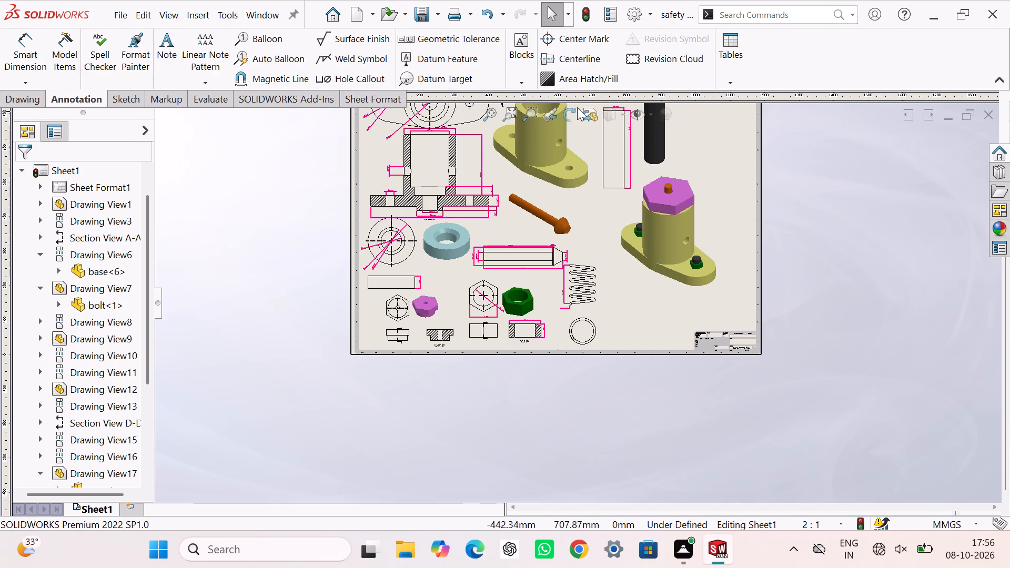
click(730, 86)
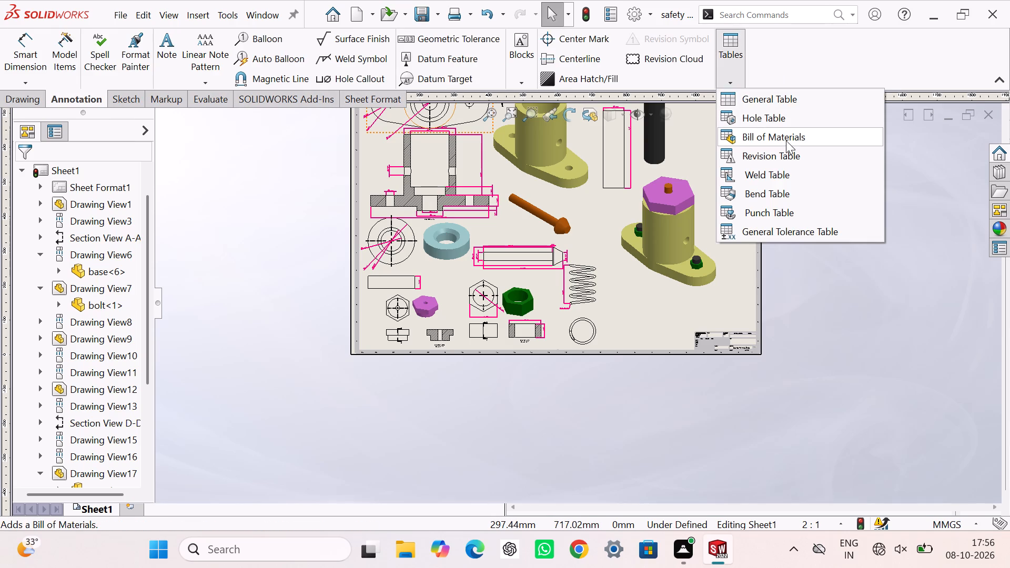
click(786, 140)
click(683, 226)
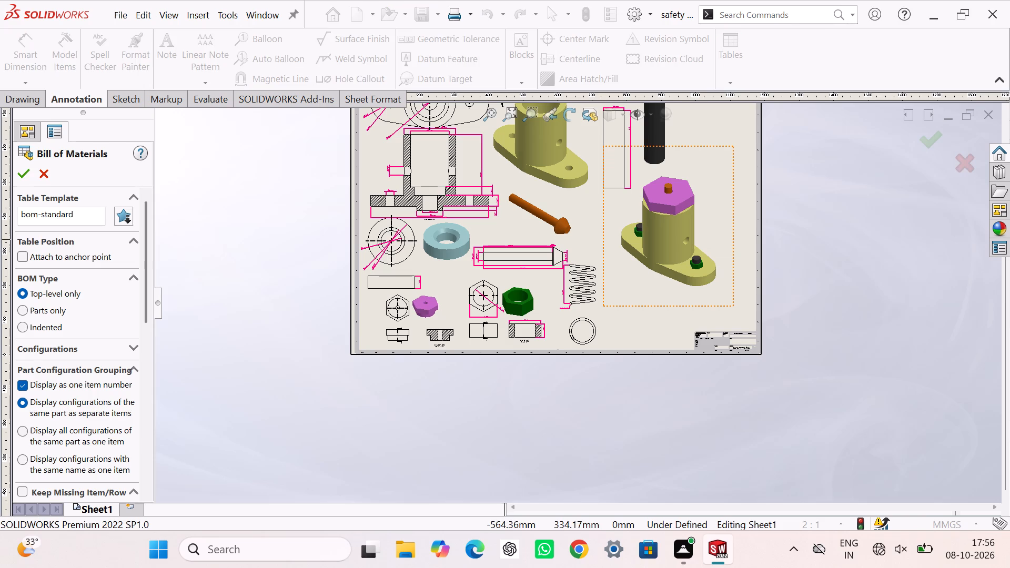
click(19, 167)
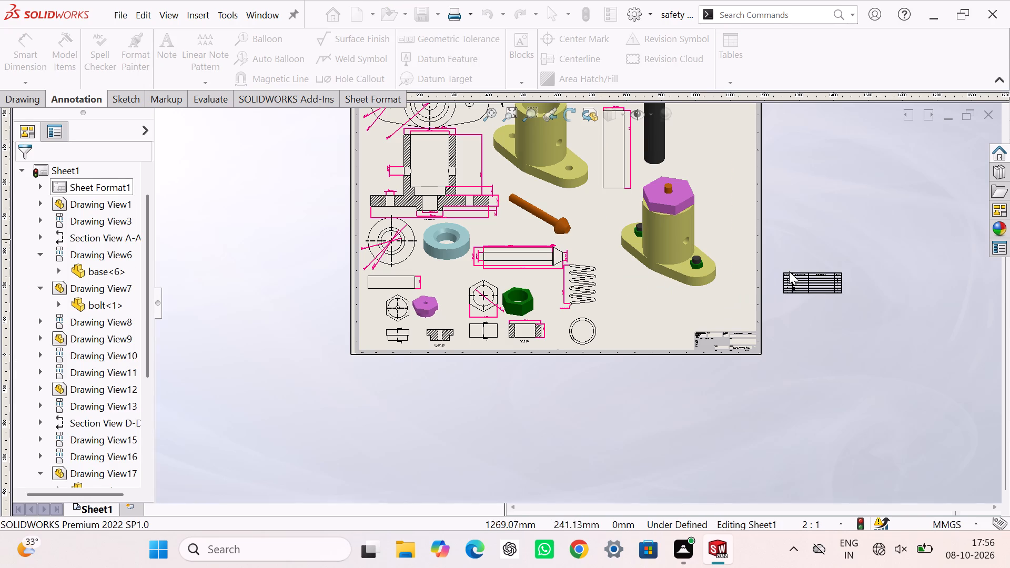
click(658, 299)
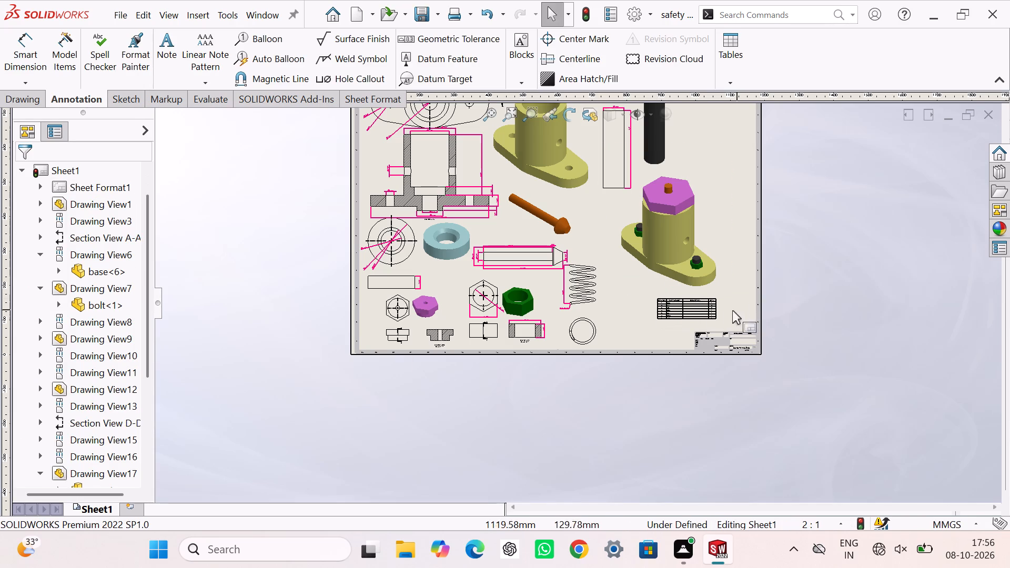
scroll(658, 302, down, 14)
scroll(549, 318, up, 2)
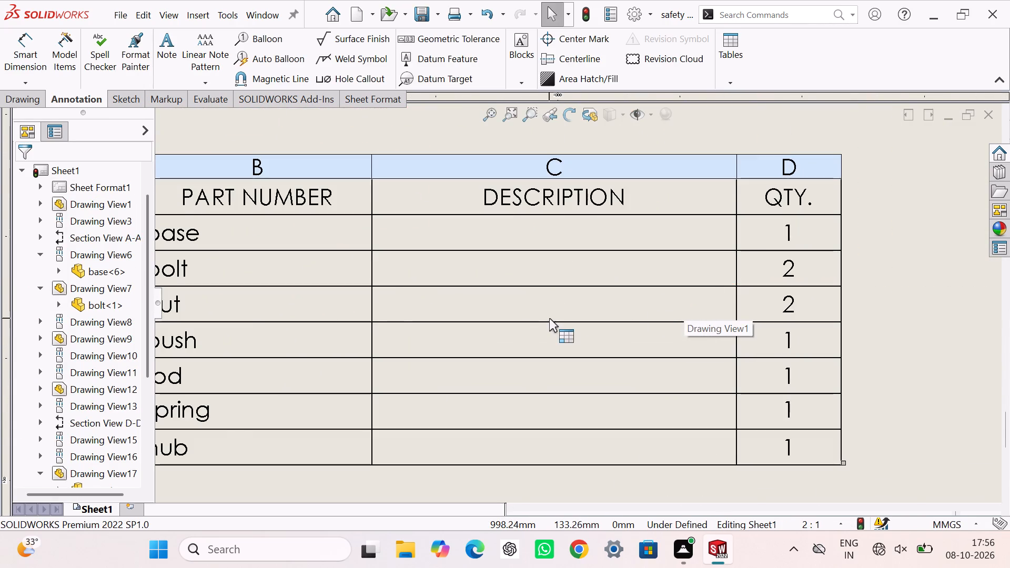
scroll(549, 318, up, 2)
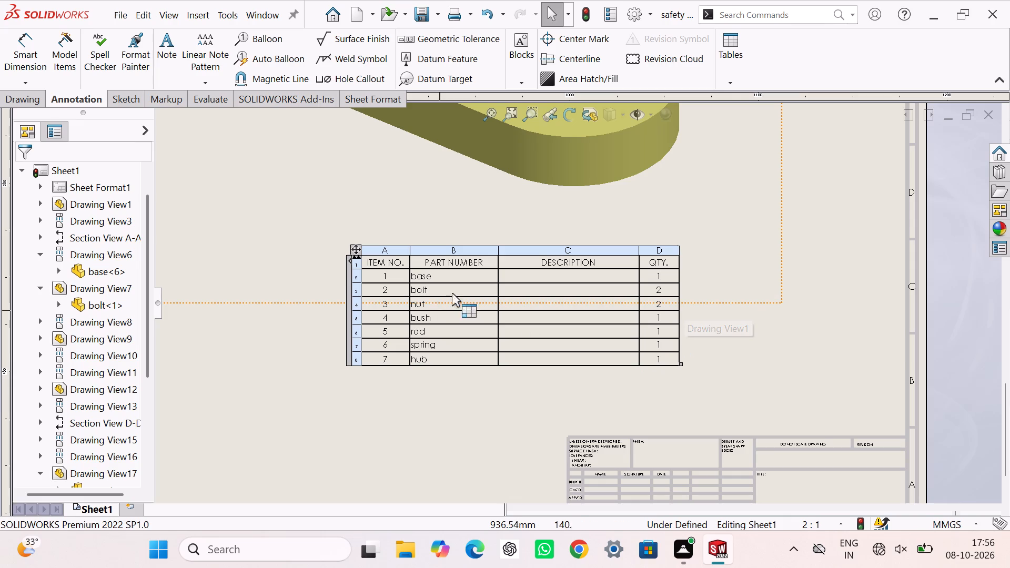
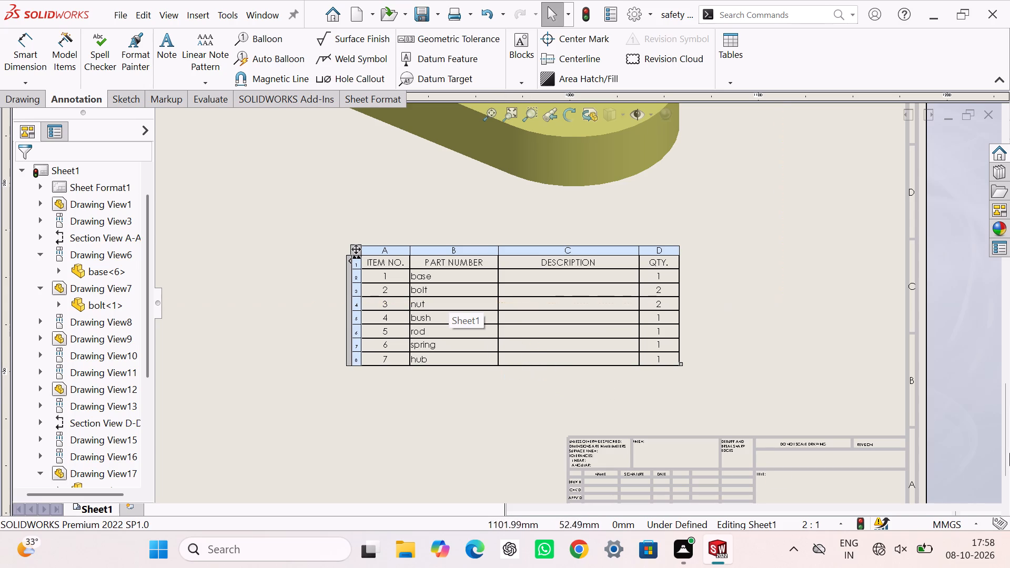
Check the placement of the bill of materials and look over the whole sheet for missing annotations.
scroll(598, 320, up, 7)
scroll(567, 288, down, 7)
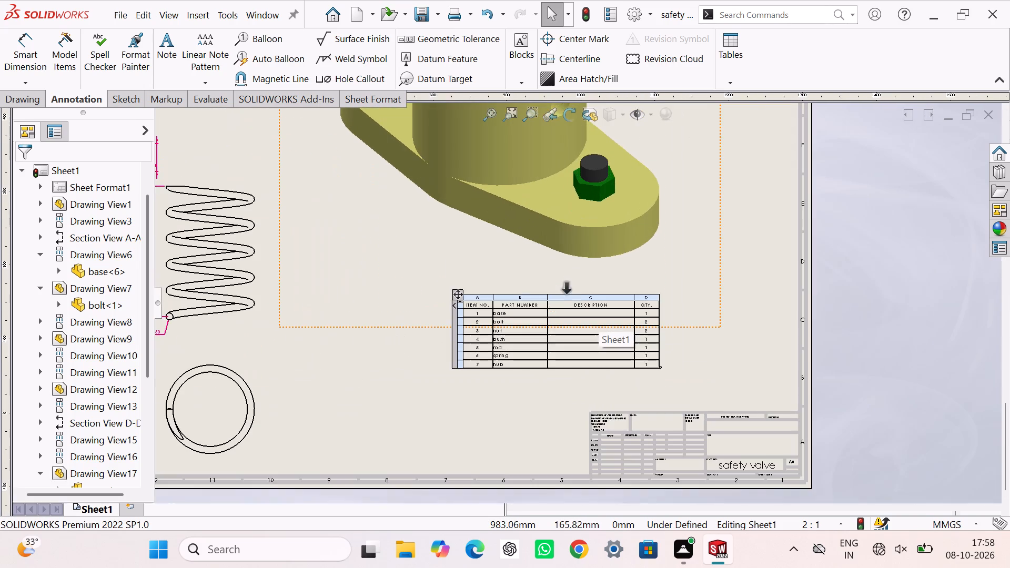
scroll(579, 301, down, 8)
scroll(579, 301, up, 9)
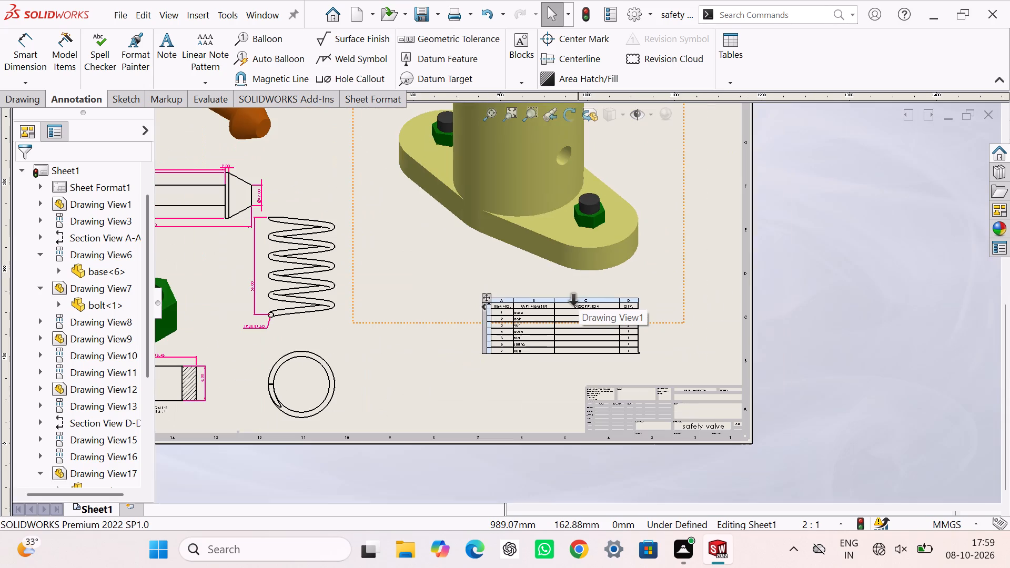
drag(419, 271, 662, 337)
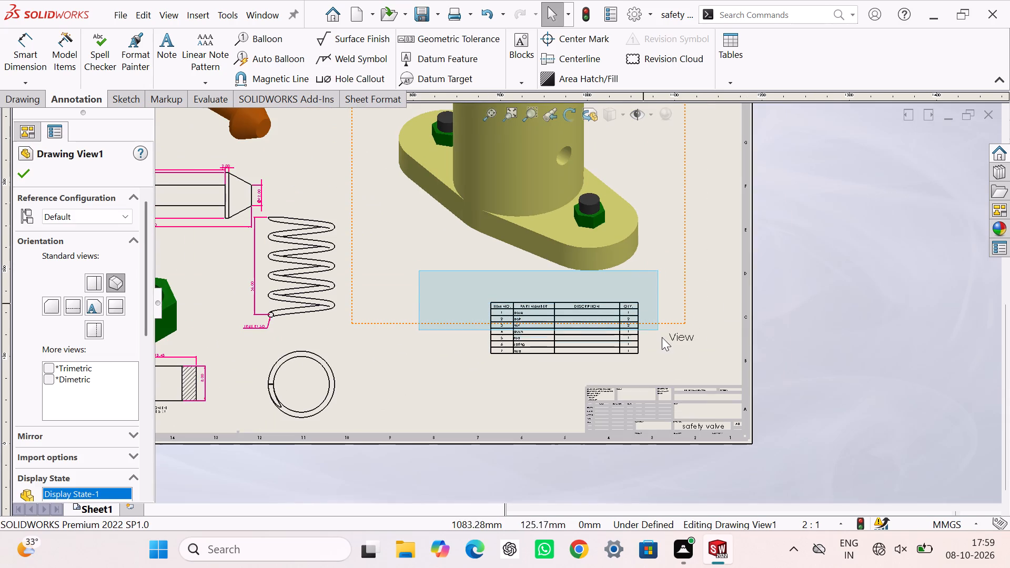
drag(662, 337, 672, 365)
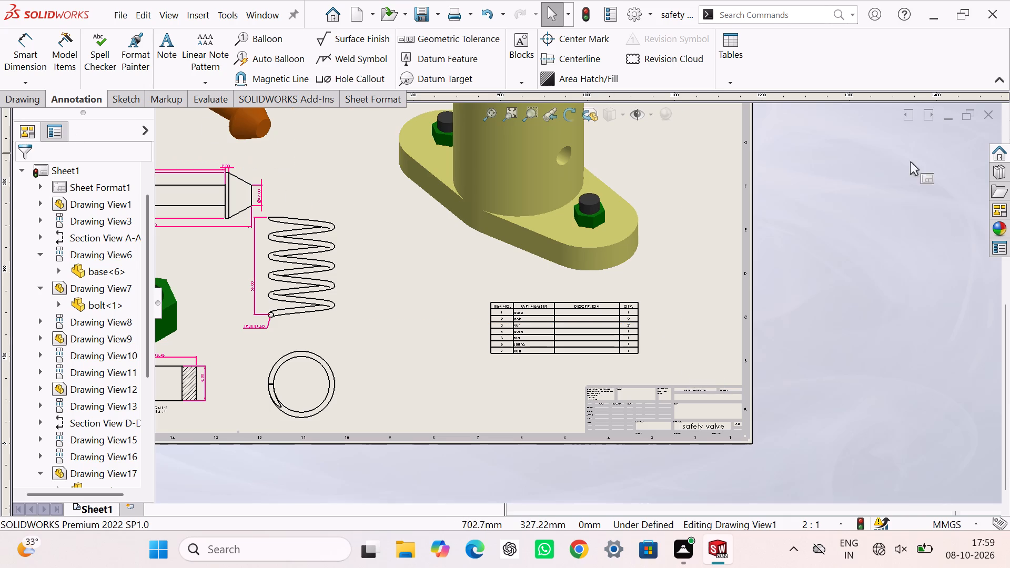
scroll(520, 270, up, 8)
scroll(595, 214, down, 3)
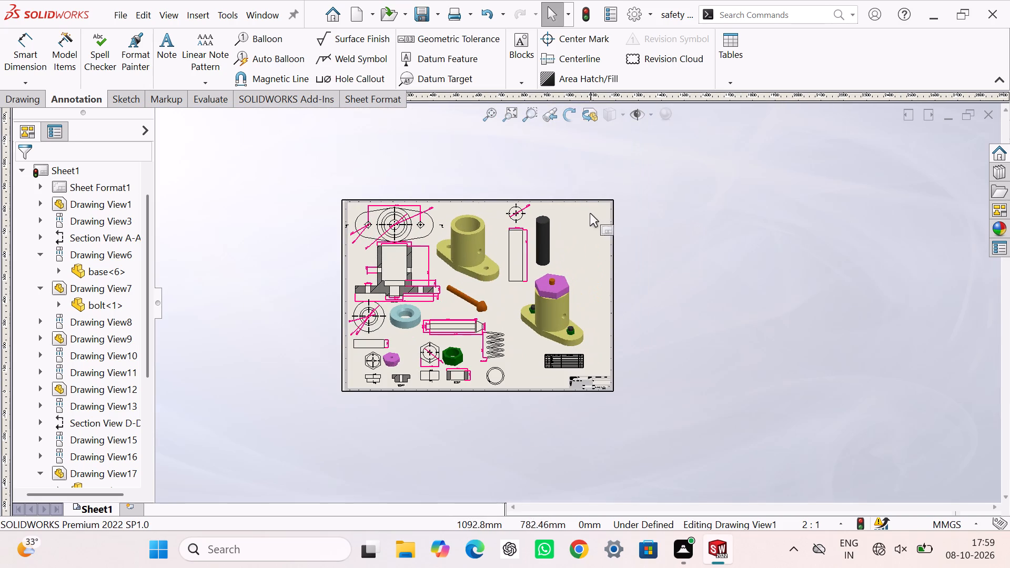
click(805, 301)
scroll(583, 392, down, 1)
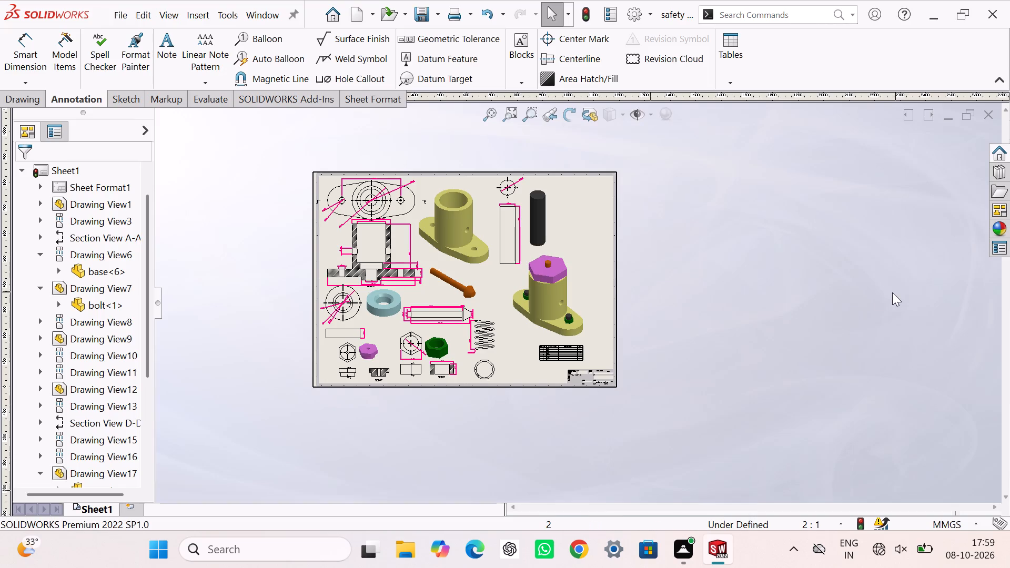
click(877, 296)
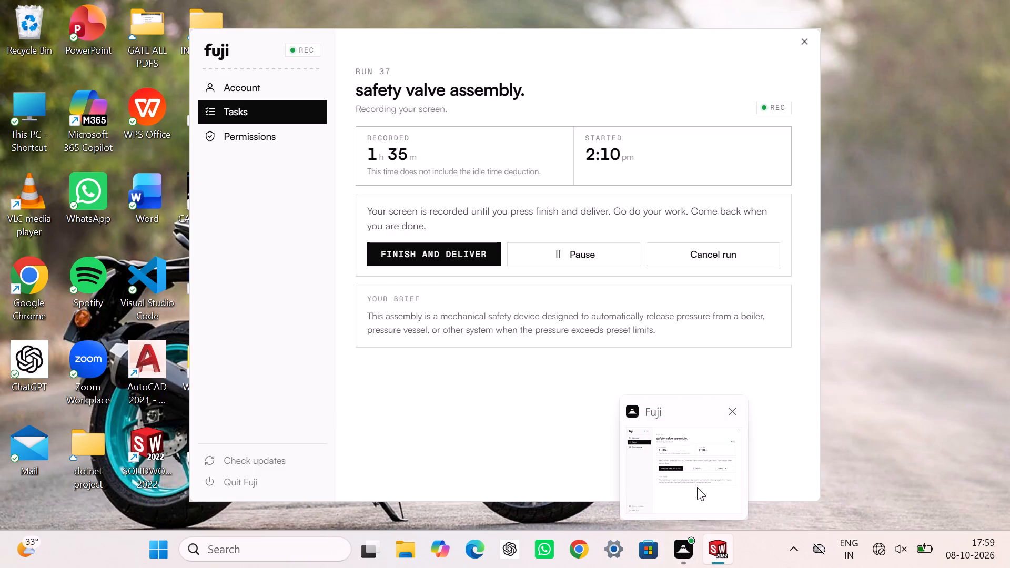
click(926, 377)
scroll(483, 346, up, 2)
scroll(488, 307, down, 4)
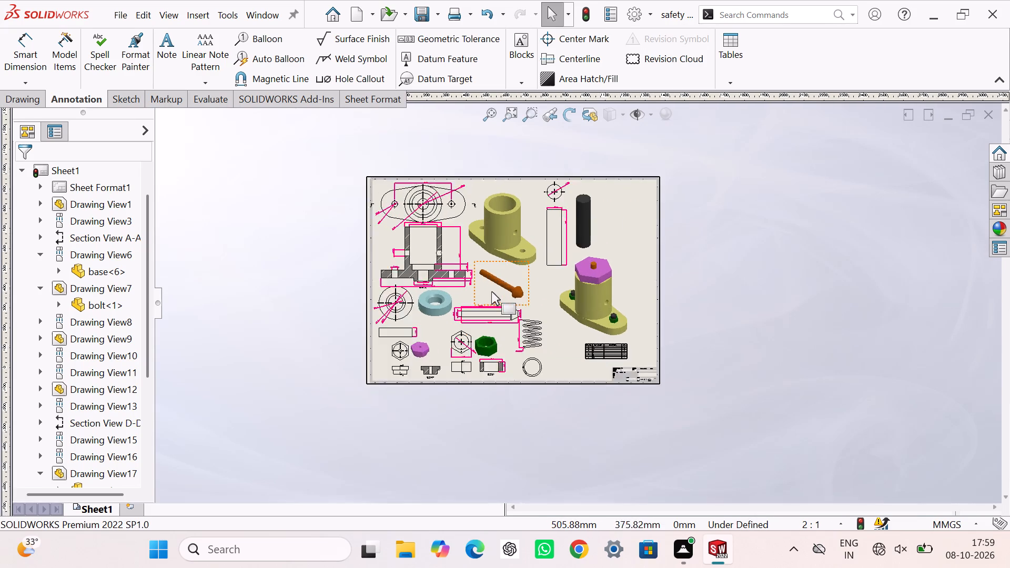
scroll(491, 291, down, 2)
scroll(571, 225, down, 6)
scroll(649, 329, up, 3)
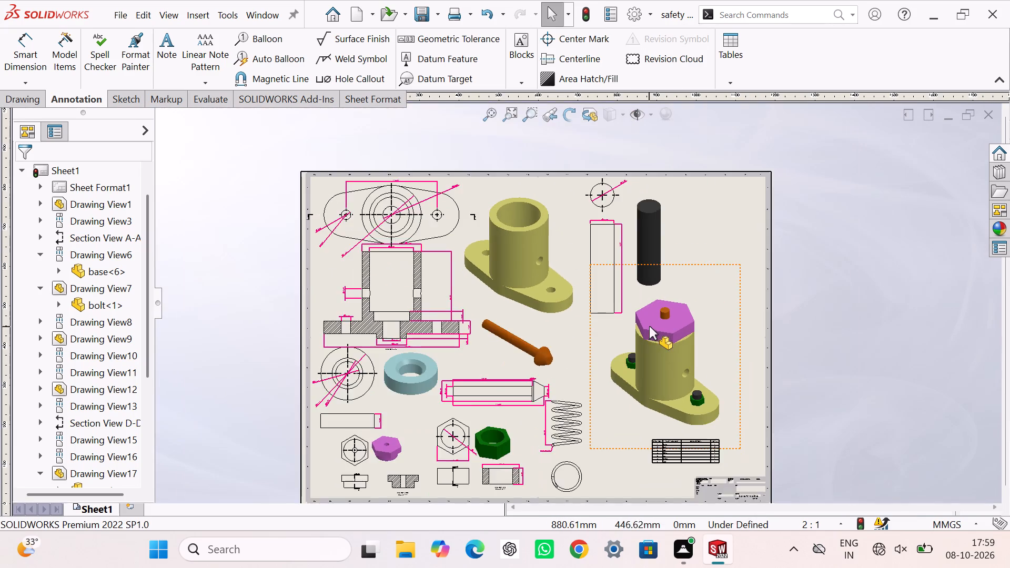
scroll(649, 326, down, 6)
scroll(624, 304, up, 4)
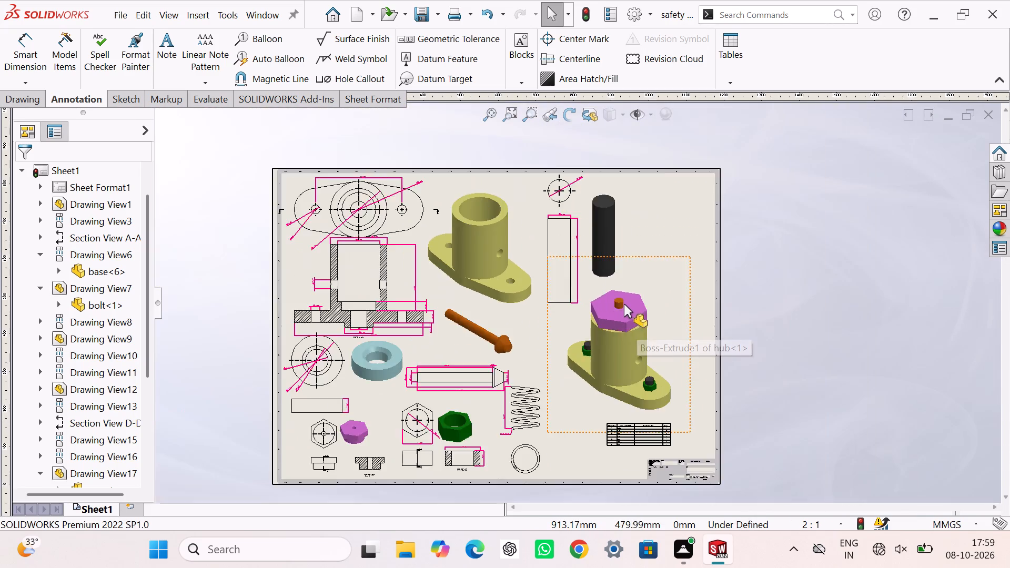
scroll(616, 307, up, 3)
scroll(582, 354, down, 2)
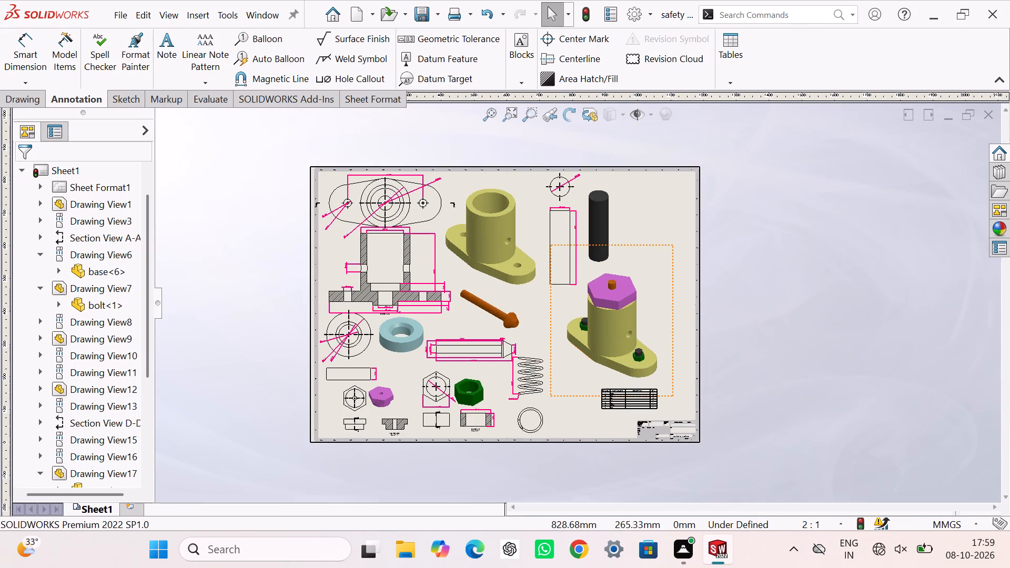
Attach a leader note reading "32mm dia" to a lower coil in the spring's front view, placed beside the coils.
scroll(482, 381, down, 11)
scroll(600, 357, down, 4)
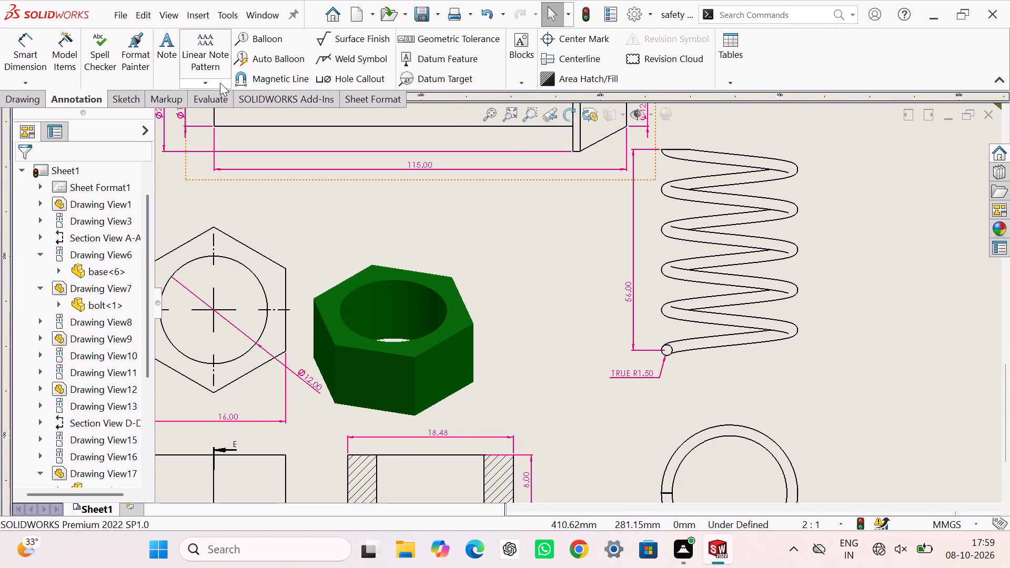
click(163, 56)
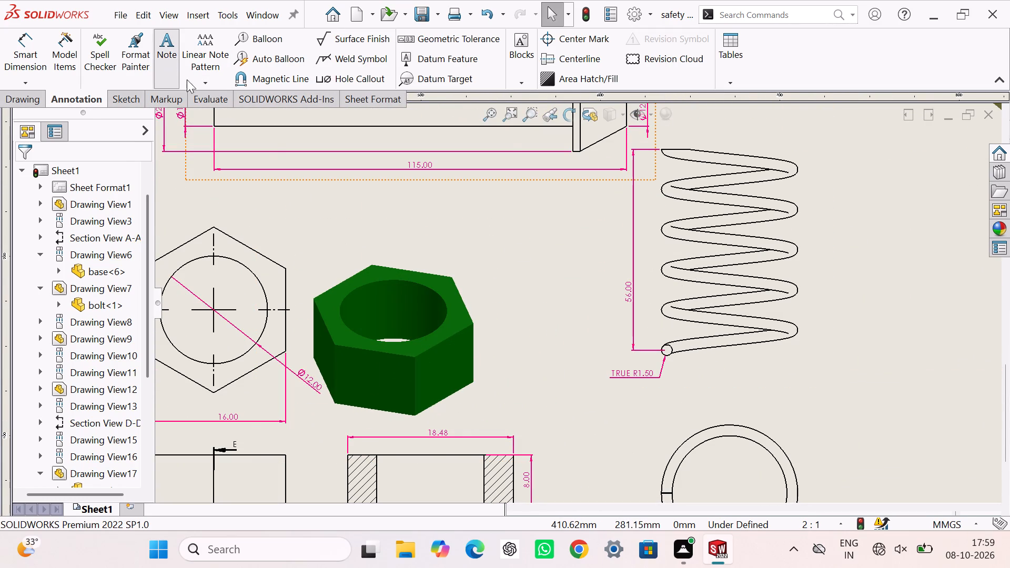
scroll(799, 373, up, 3)
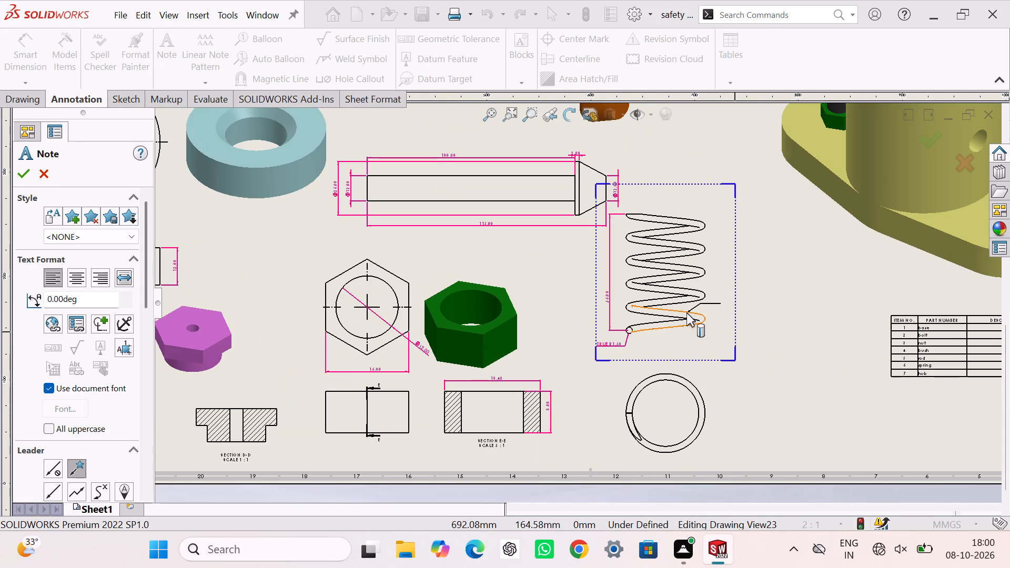
click(686, 313)
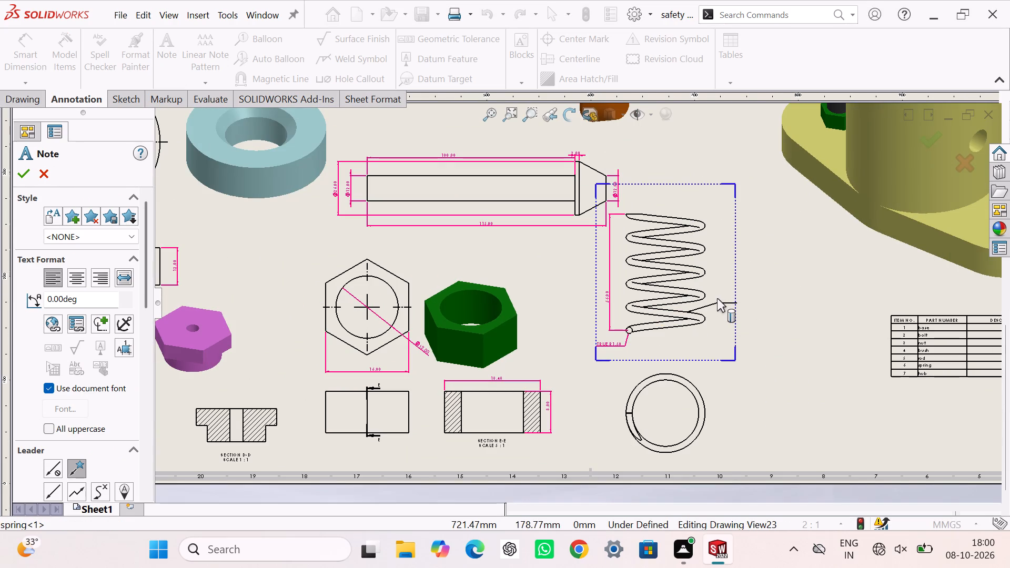
click(717, 298)
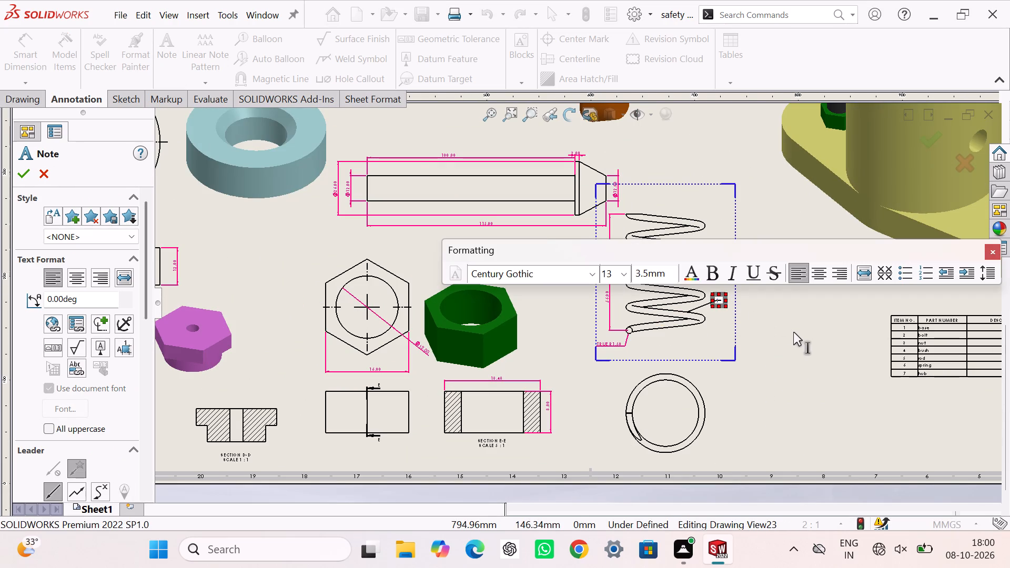
text(32)
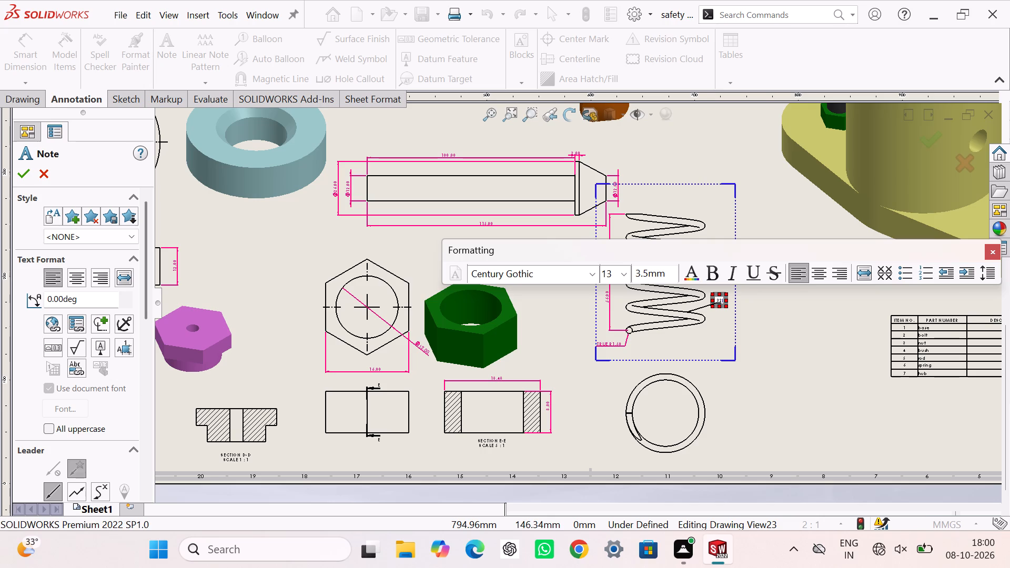
text(mm)
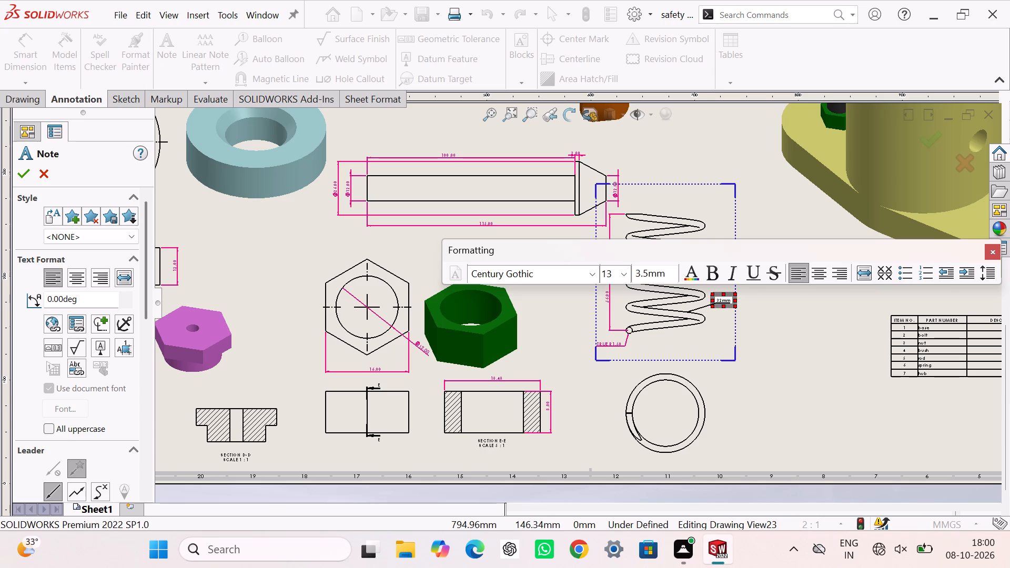
key(BackSpace)
text(m dia)
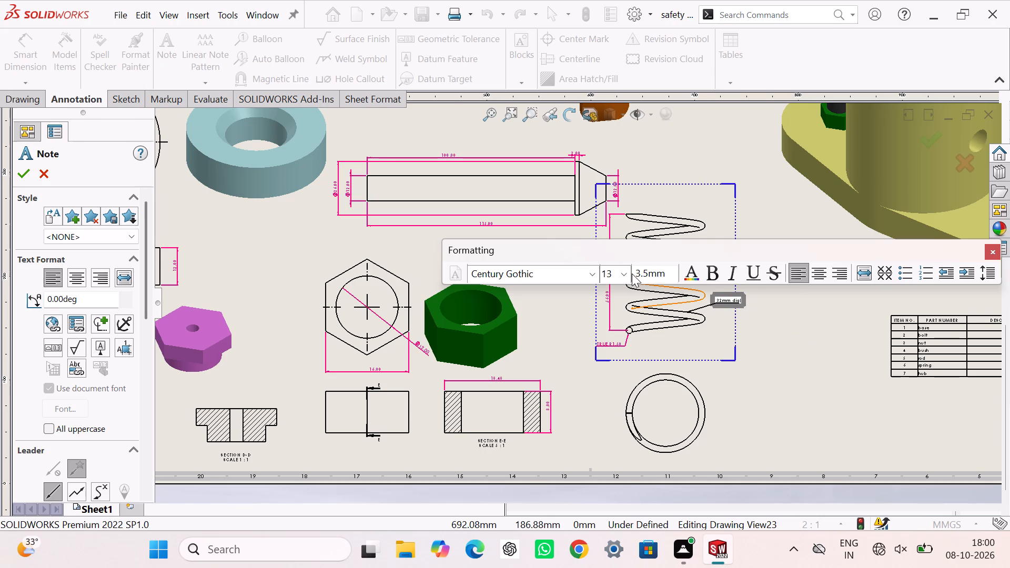
Set the whole text of the spring's "32mm dia" note to font size 20 and finish the note.
click(624, 271)
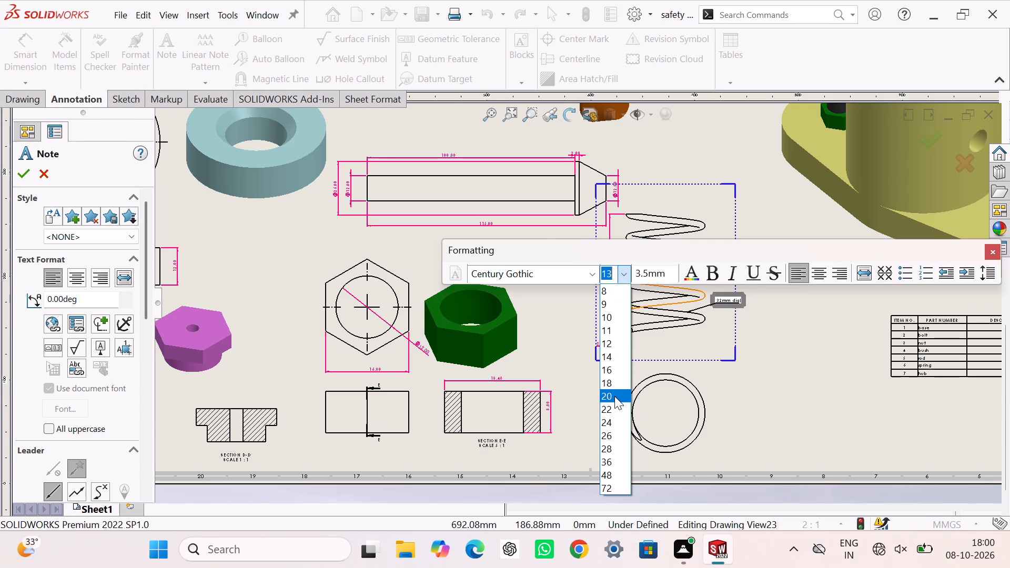
click(614, 396)
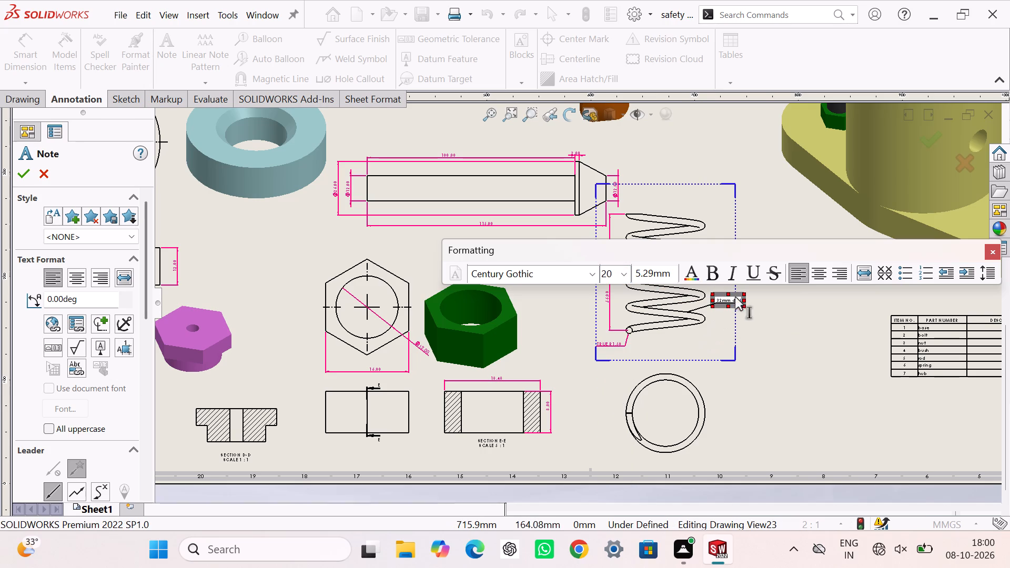
click(732, 298)
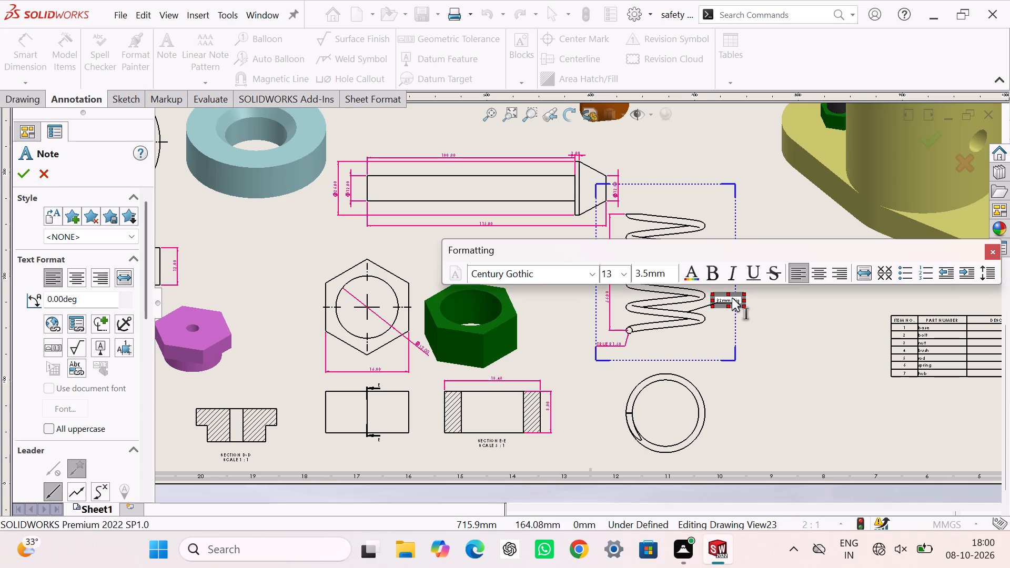
click(732, 298)
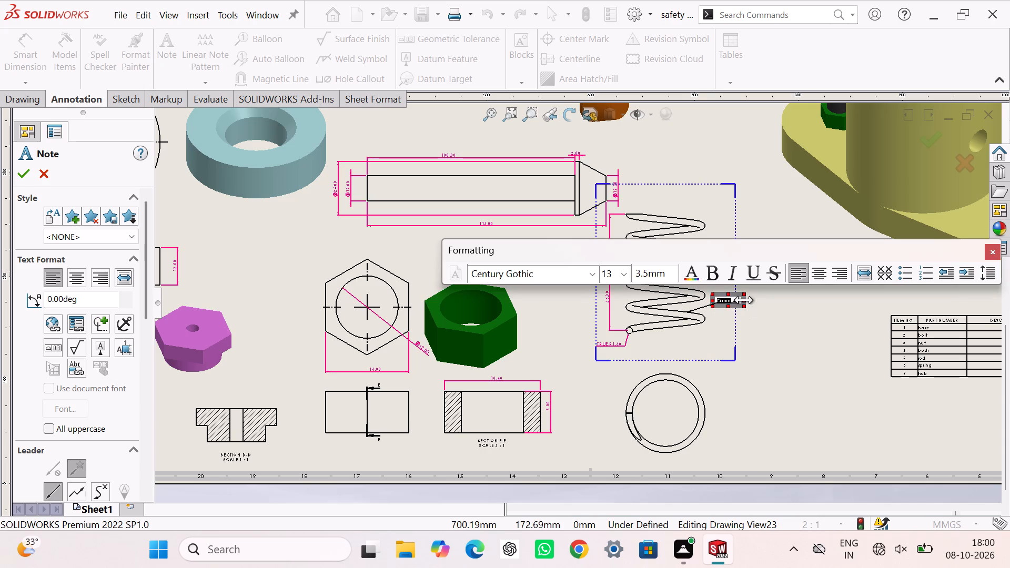
scroll(738, 305, up, 3)
scroll(676, 302, down, 6)
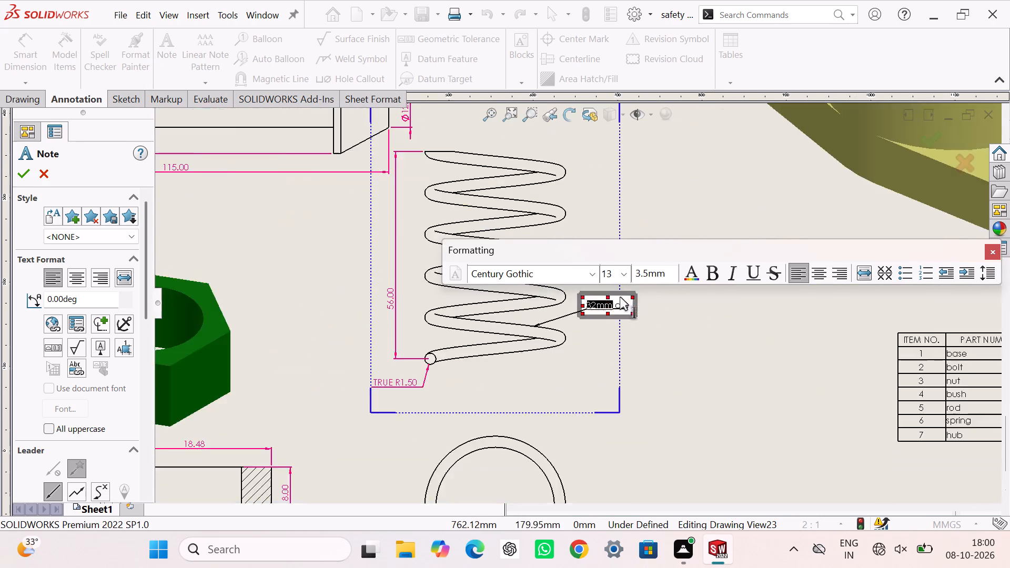
scroll(620, 297, down, 7)
double_click(478, 344)
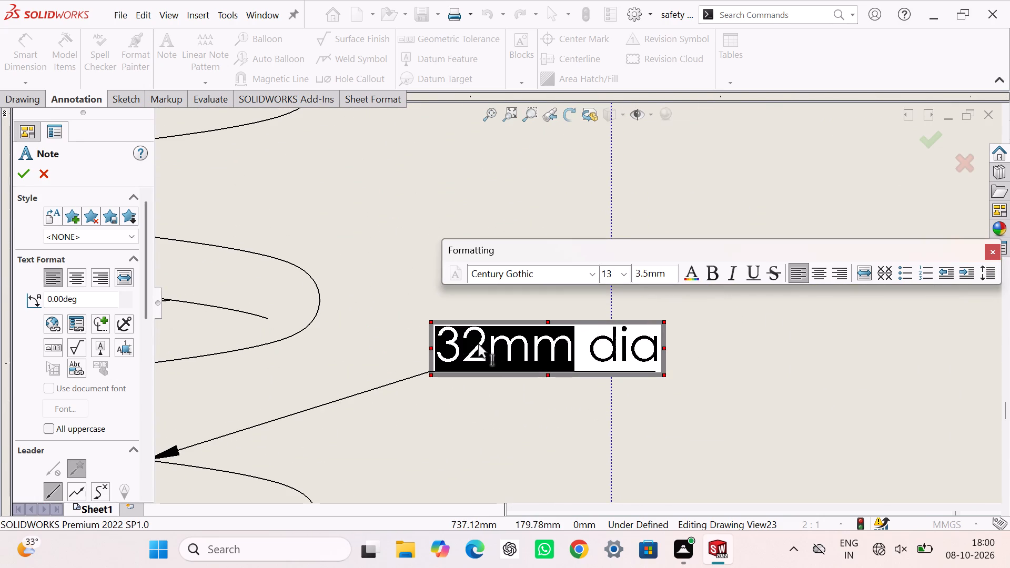
click(448, 343)
drag(440, 338, 653, 343)
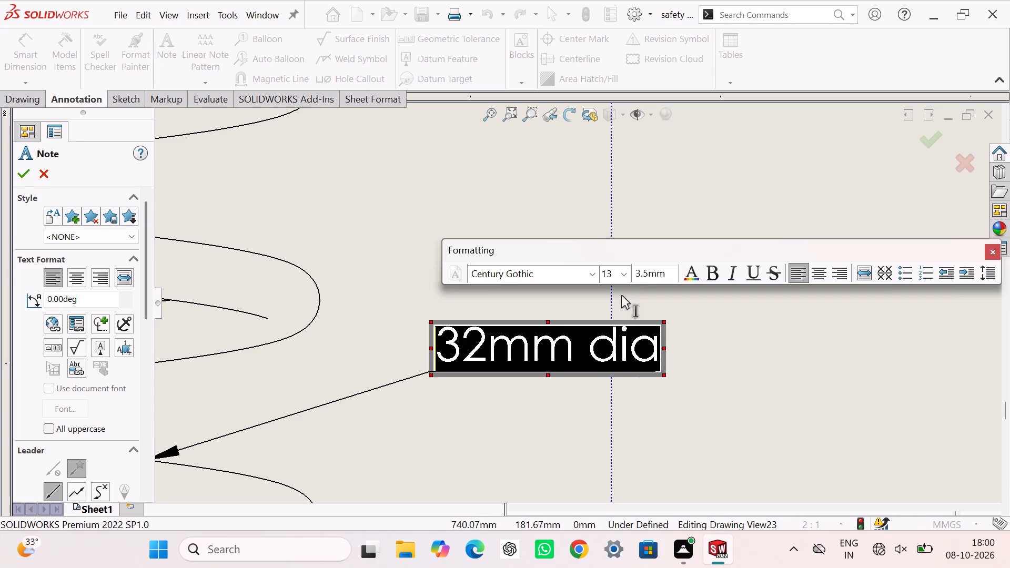
click(622, 277)
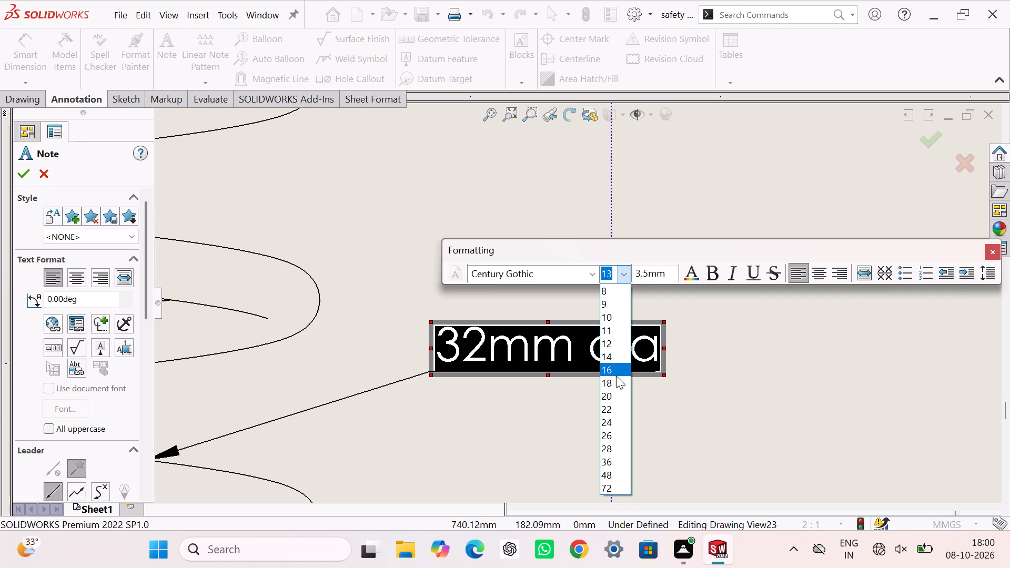
click(613, 395)
click(707, 424)
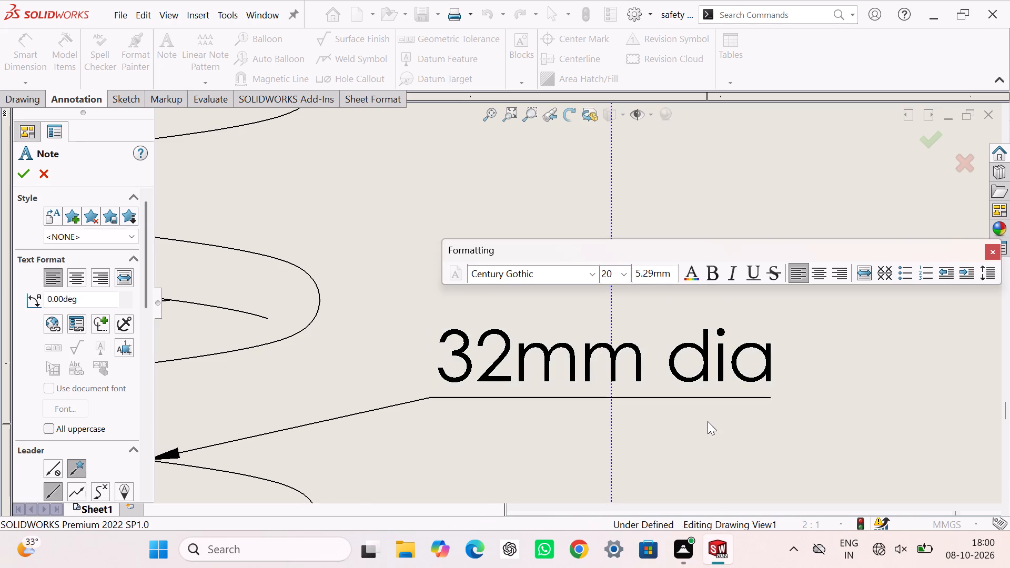
scroll(707, 420, up, 6)
key(Escape)
key(Escape)
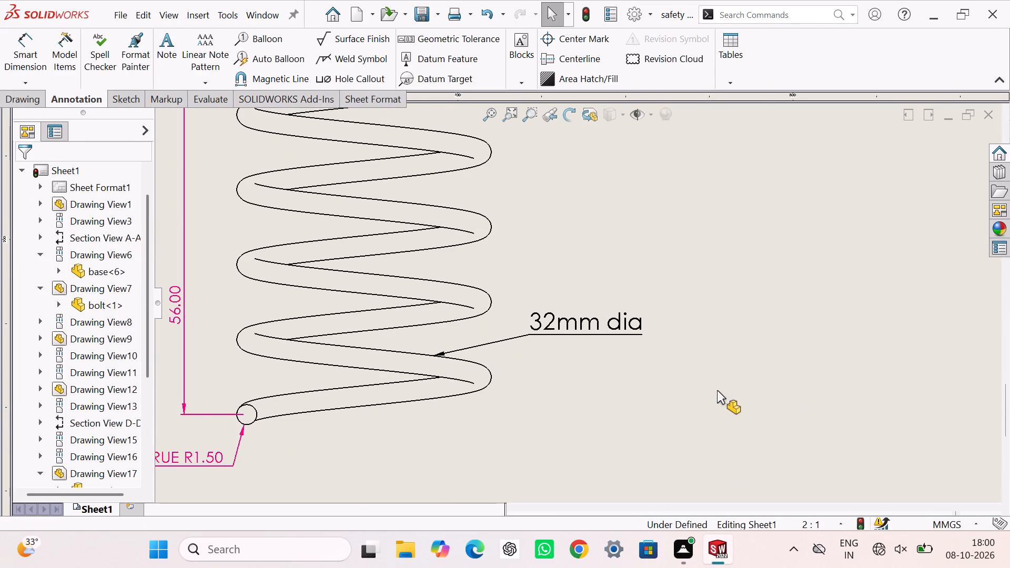
Set the part names from base to hub in the bill of materials to font size 22.
scroll(698, 385, down, 1)
scroll(696, 384, up, 7)
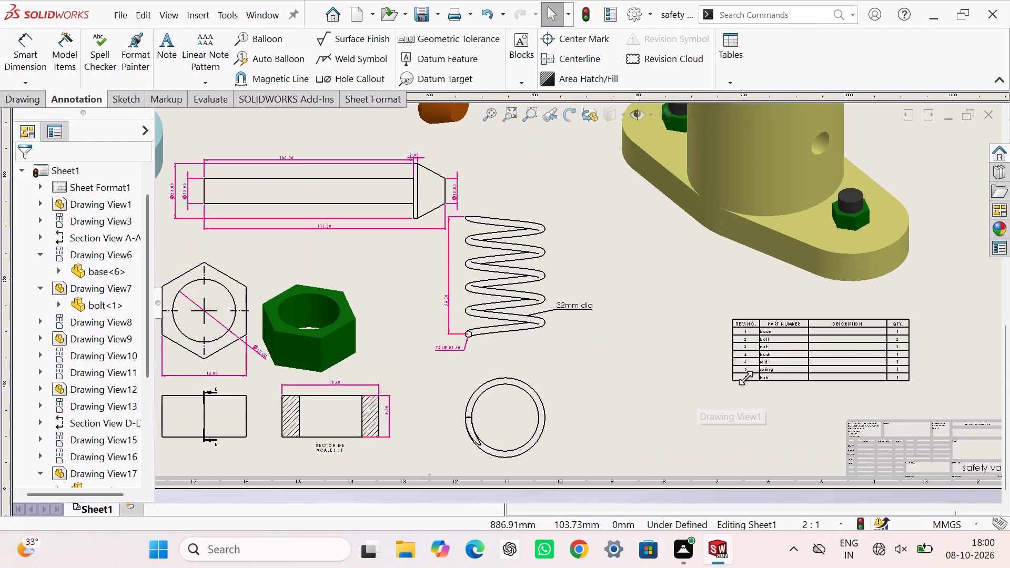
scroll(775, 384, down, 10)
scroll(632, 240, up, 5)
scroll(567, 241, down, 2)
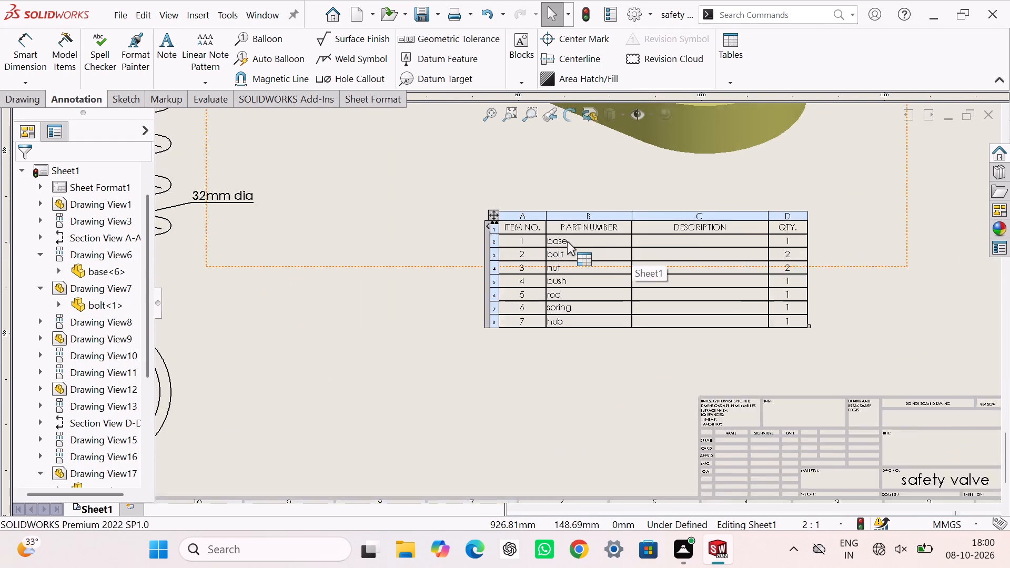
ctrl+click(558, 244)
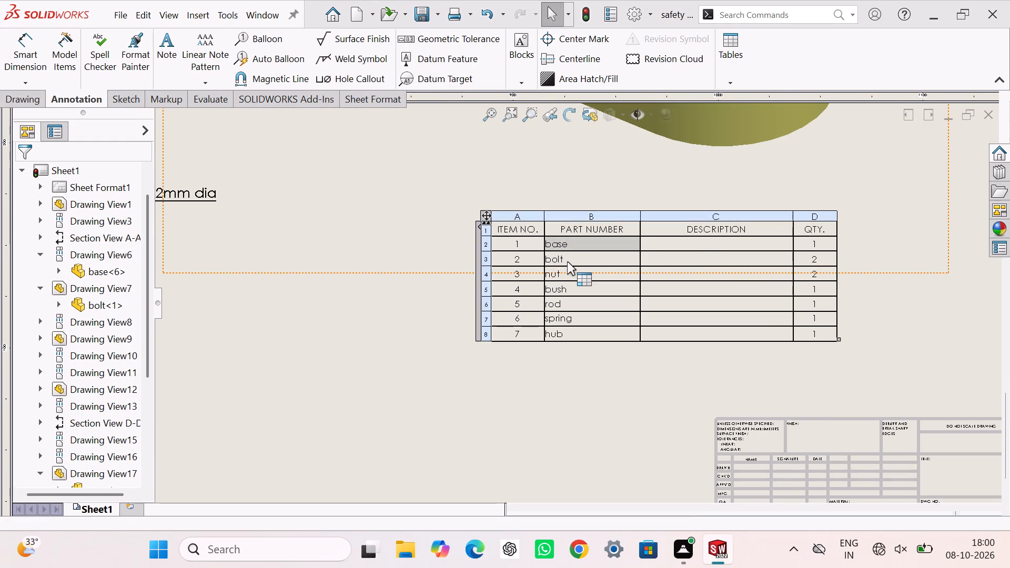
ctrl+click(567, 261)
ctrl+click(581, 278)
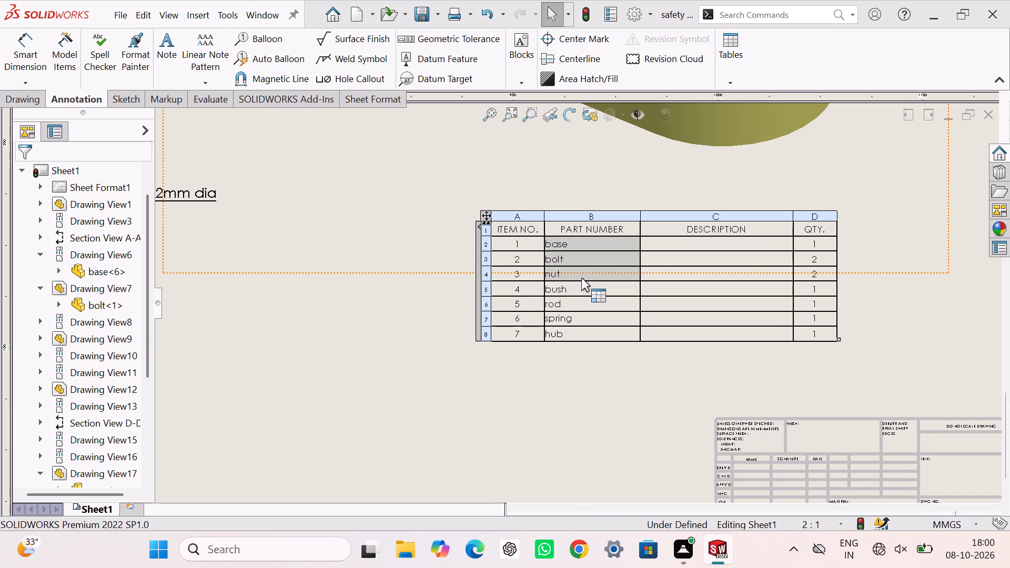
ctrl+click(584, 289)
ctrl+click(588, 303)
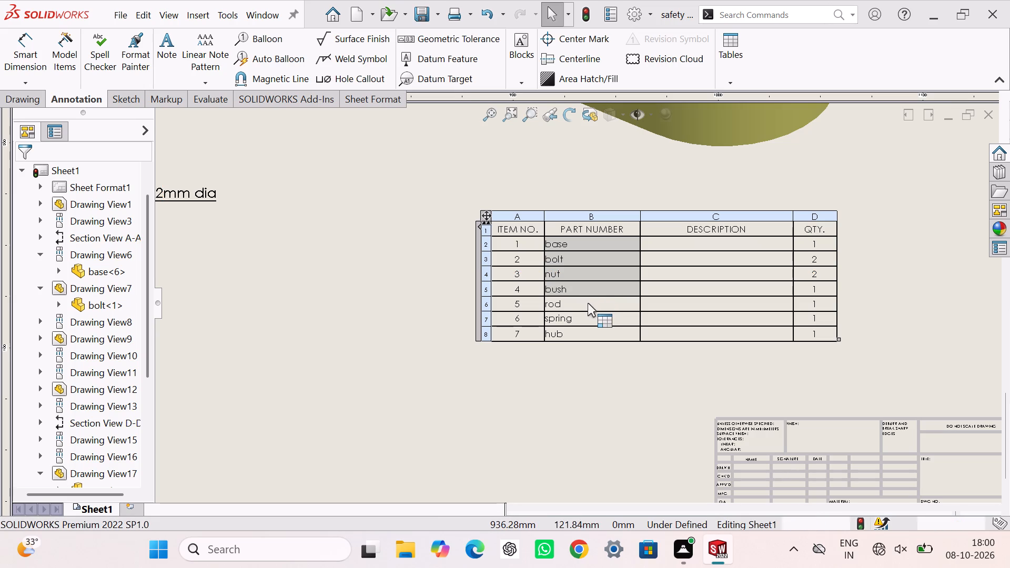
ctrl+click(585, 315)
ctrl+click(588, 328)
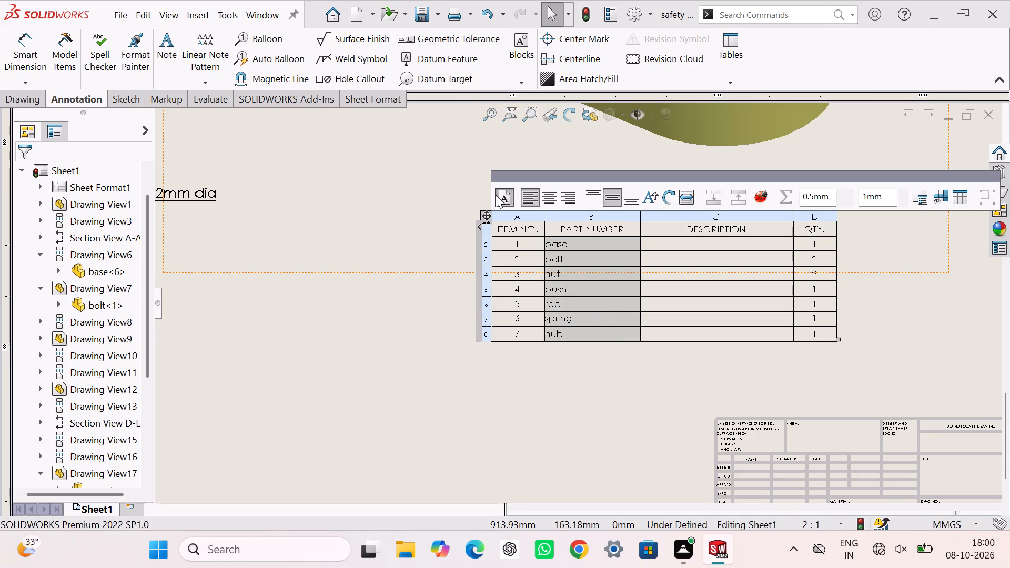
click(496, 196)
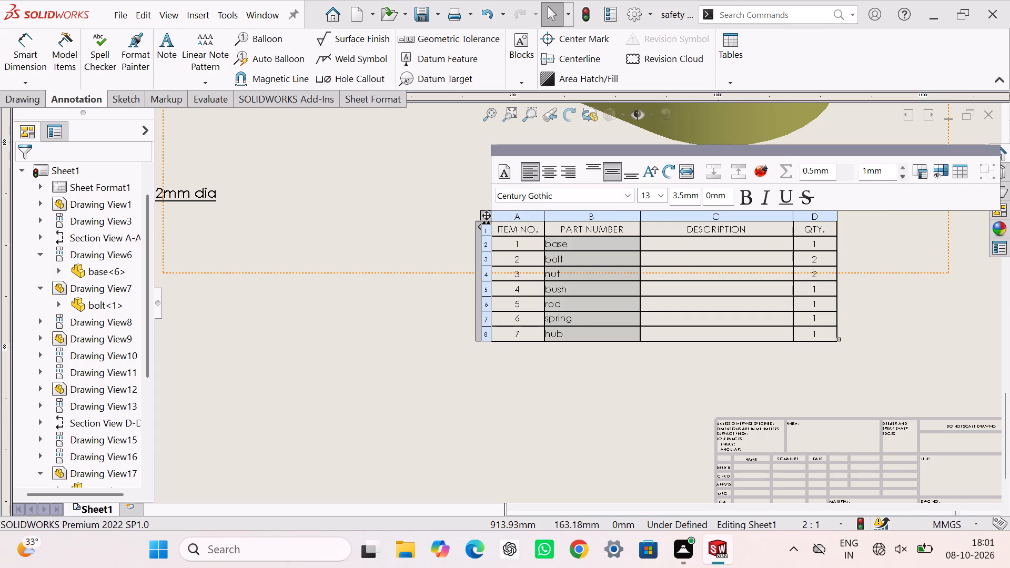
click(502, 174)
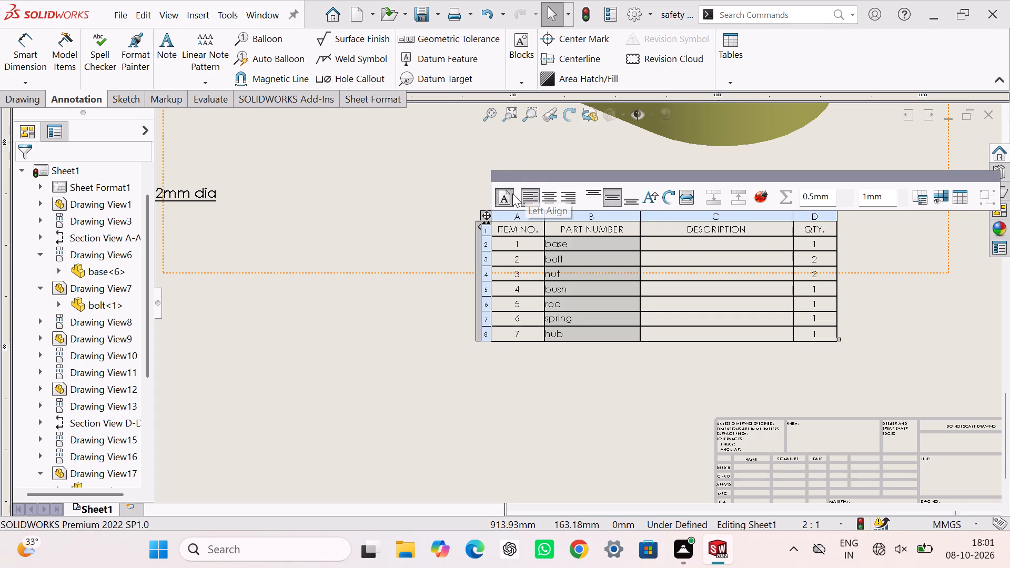
click(508, 194)
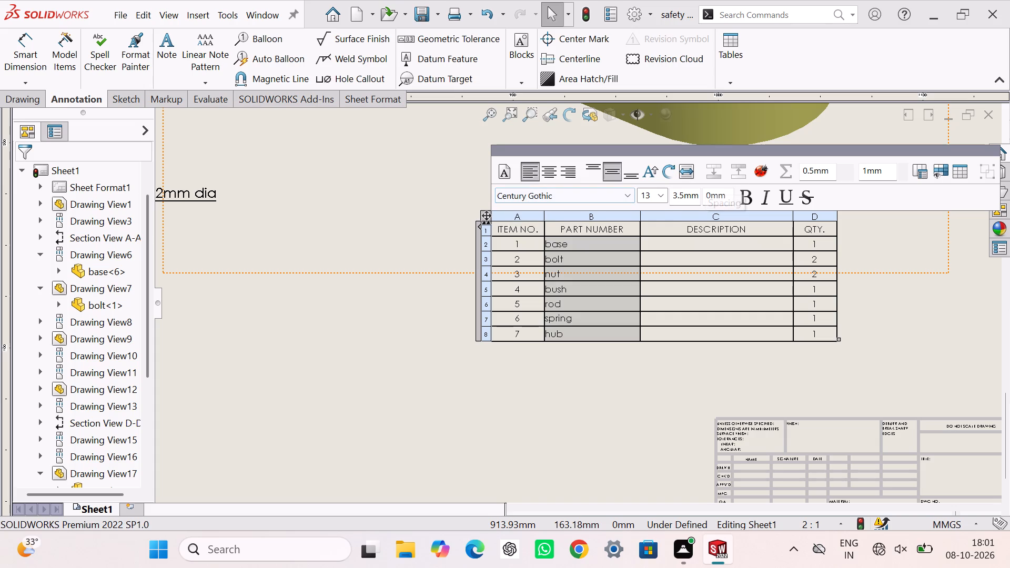
click(664, 196)
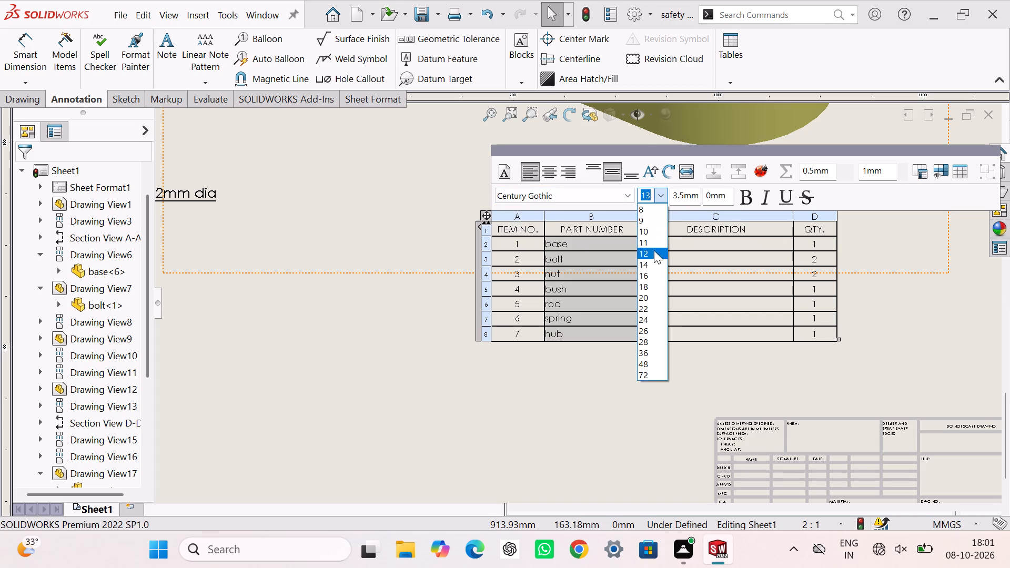
click(658, 303)
click(654, 398)
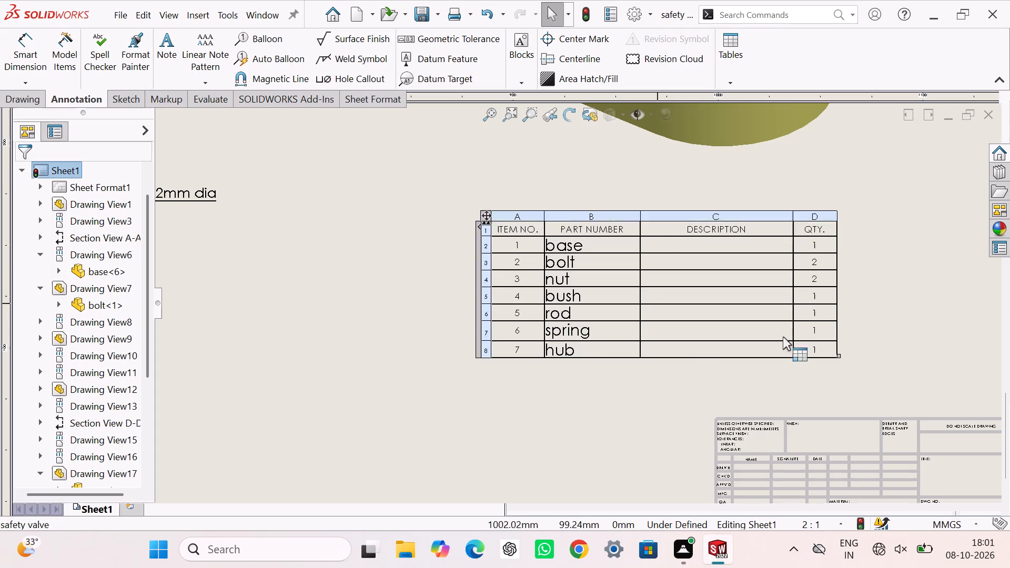
Set the four column headings of the bill of materials, from ITEM NO. to QTY., to font size 26.
click(517, 227)
ctrl+click(569, 226)
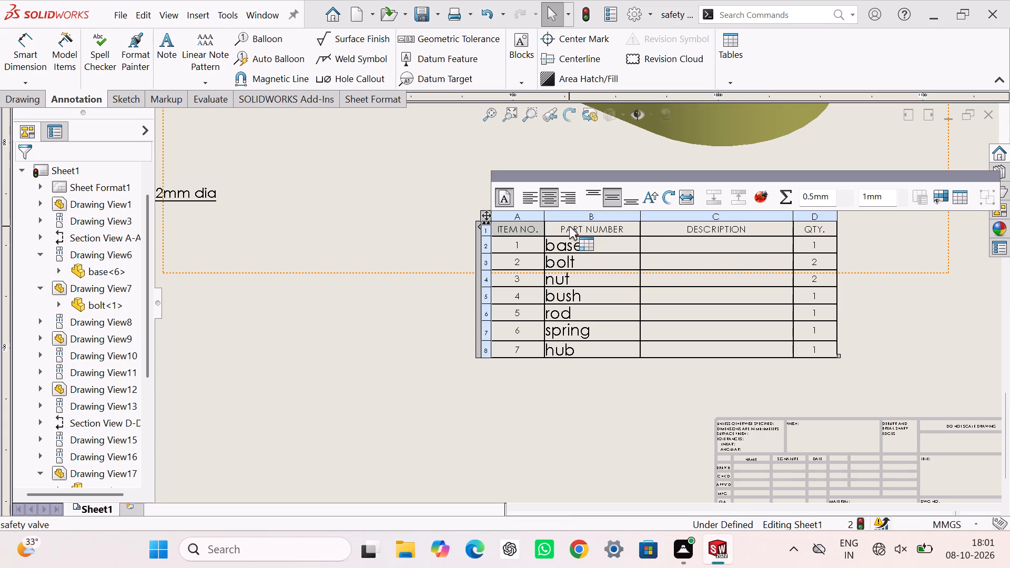
ctrl+click(662, 230)
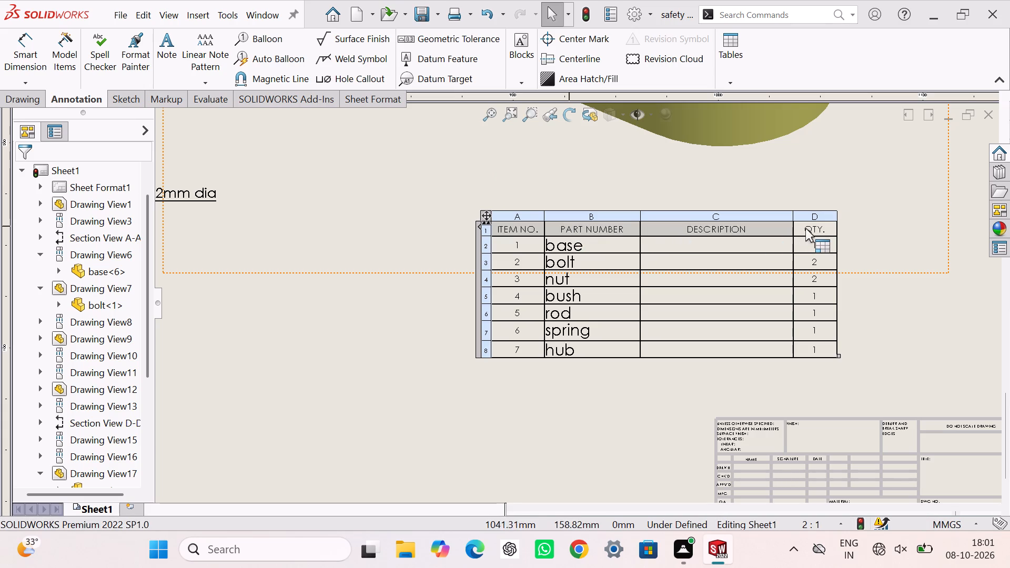
ctrl+click(807, 229)
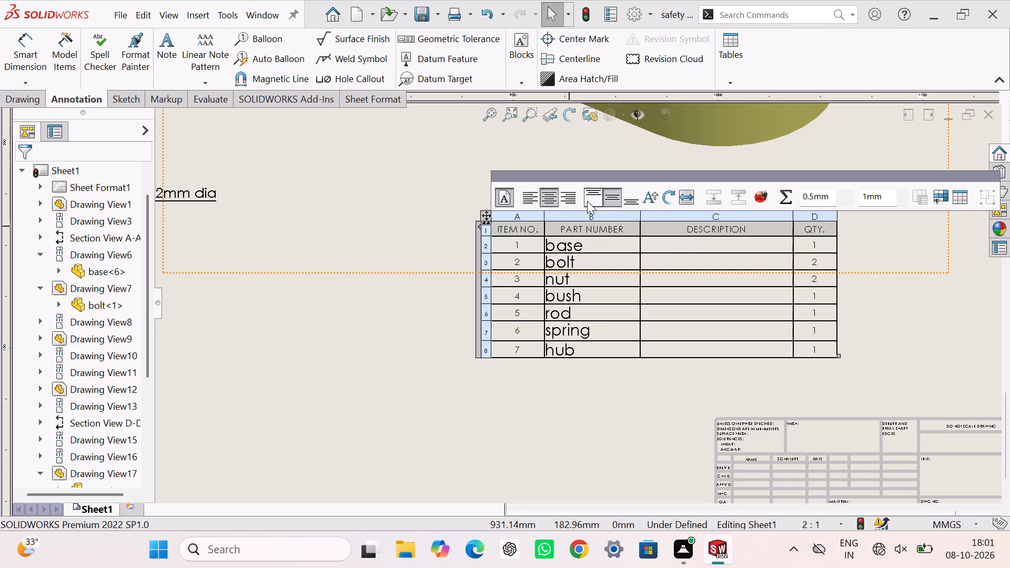
click(506, 202)
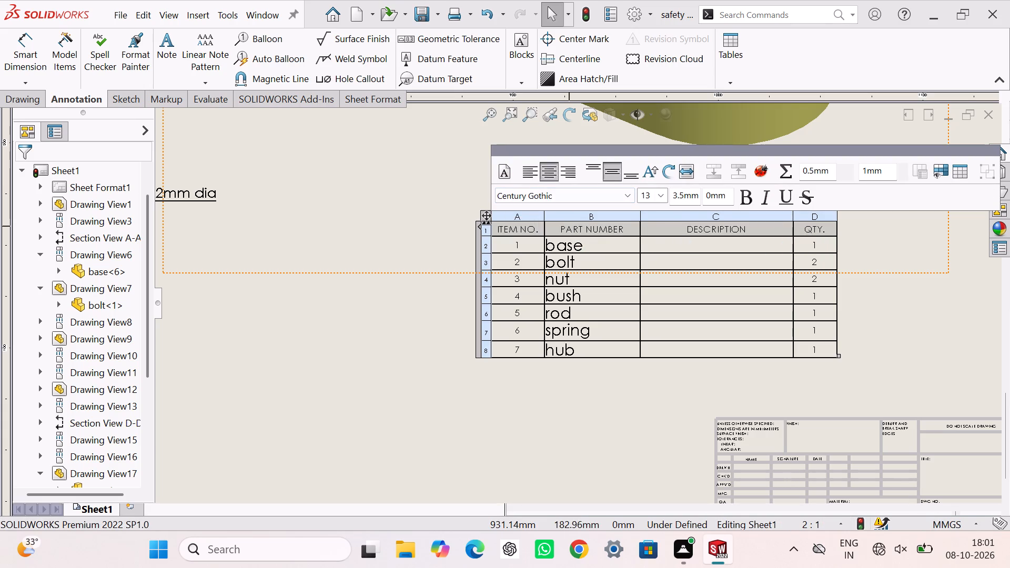
click(658, 196)
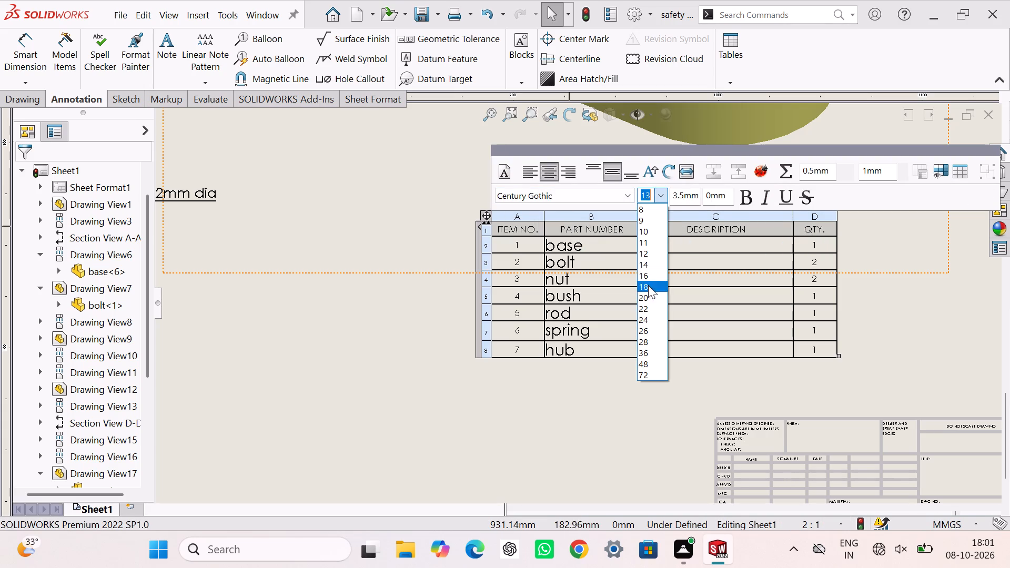
click(647, 327)
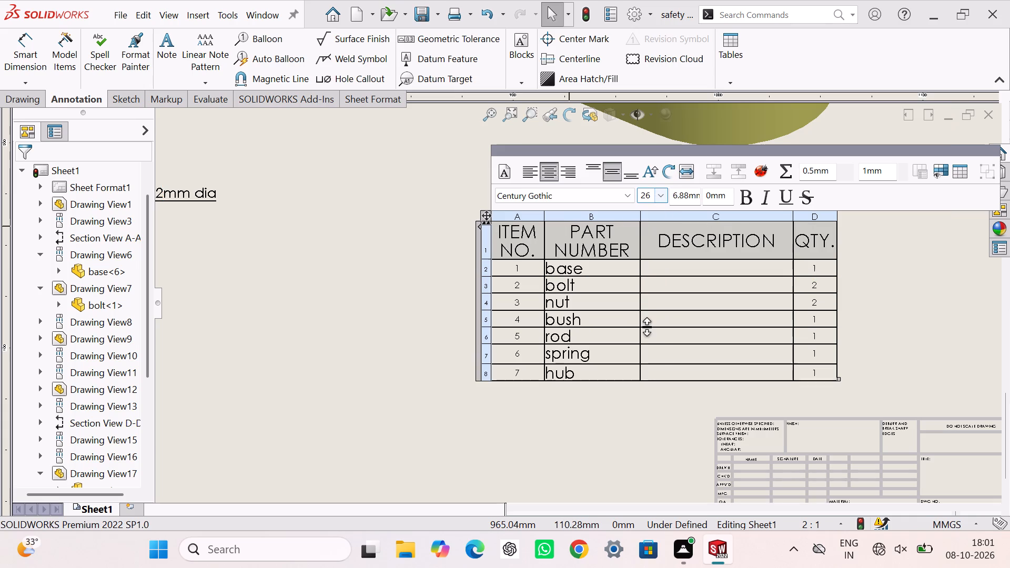
click(919, 295)
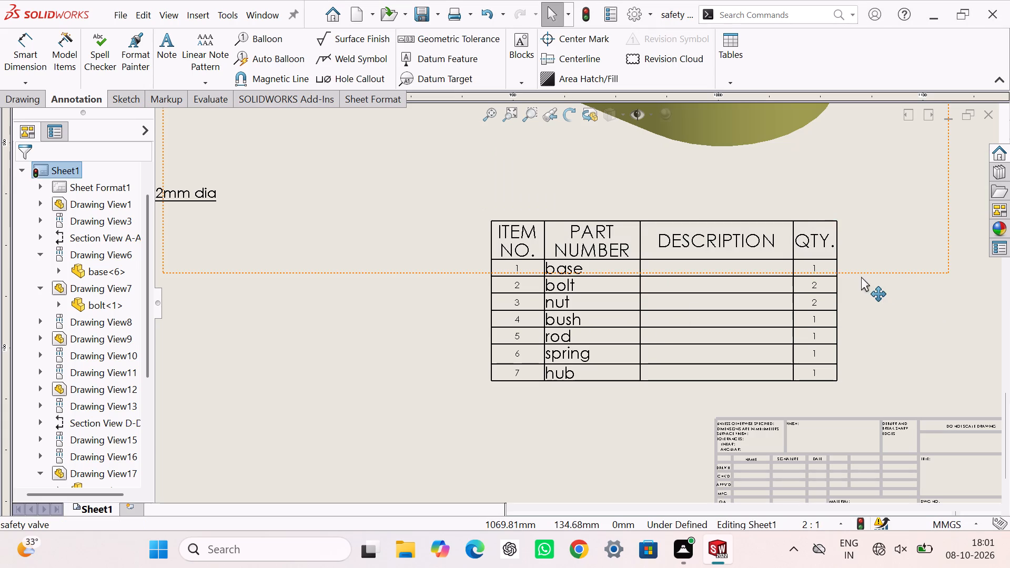
Set all the item numbers and quantities below the headings in the bill of materials to font size 22.
click(519, 266)
ctrl+click(522, 280)
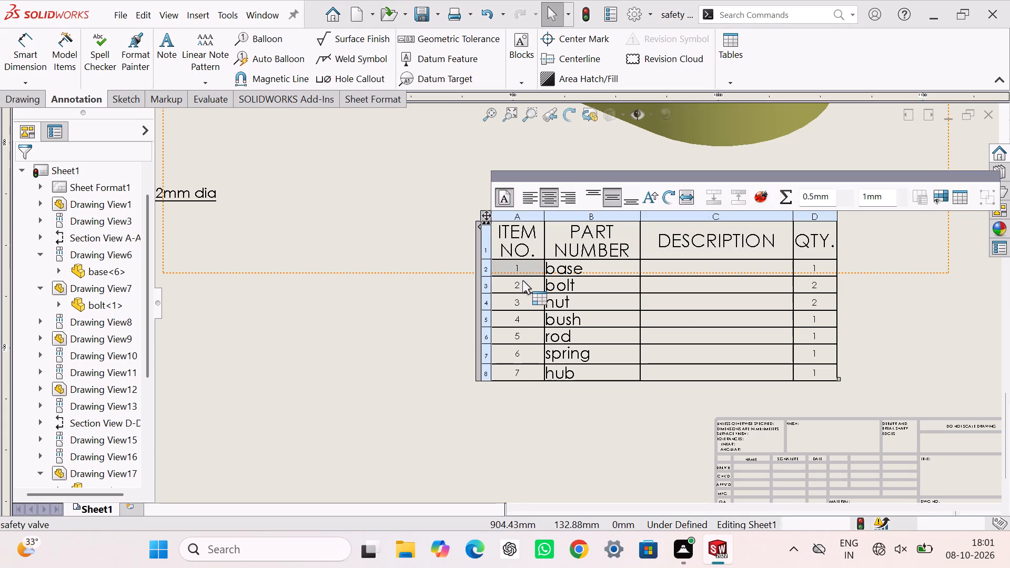
ctrl+click(523, 306)
ctrl+click(526, 321)
ctrl+click(527, 339)
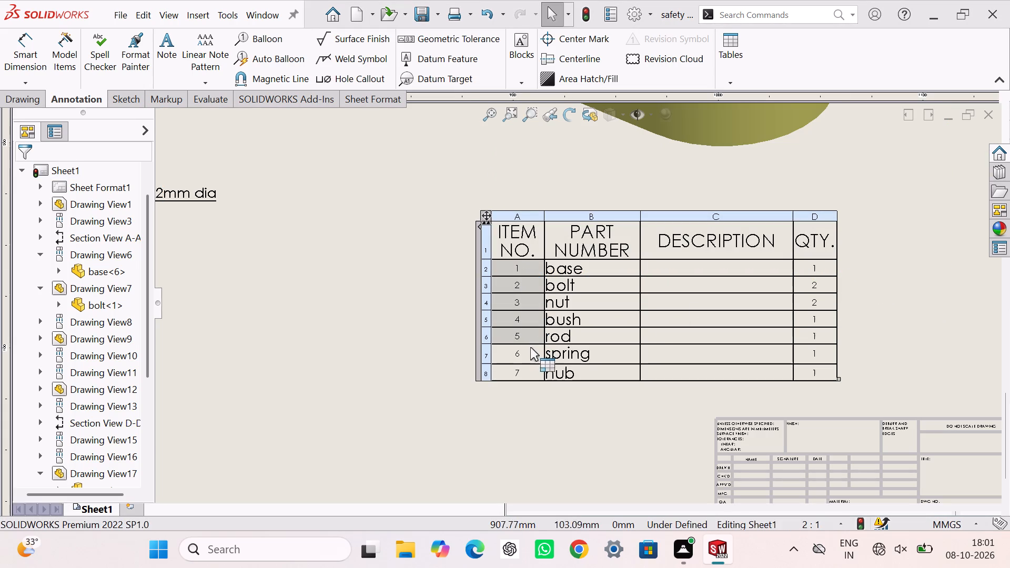
ctrl+click(530, 354)
ctrl+click(529, 370)
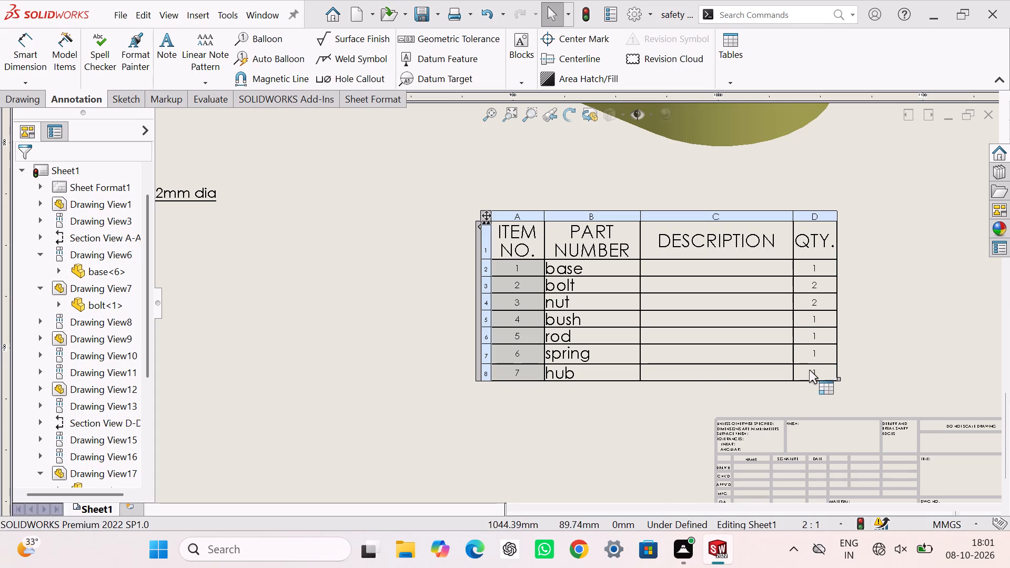
ctrl+click(809, 370)
ctrl+click(810, 355)
ctrl+click(811, 337)
ctrl+click(811, 322)
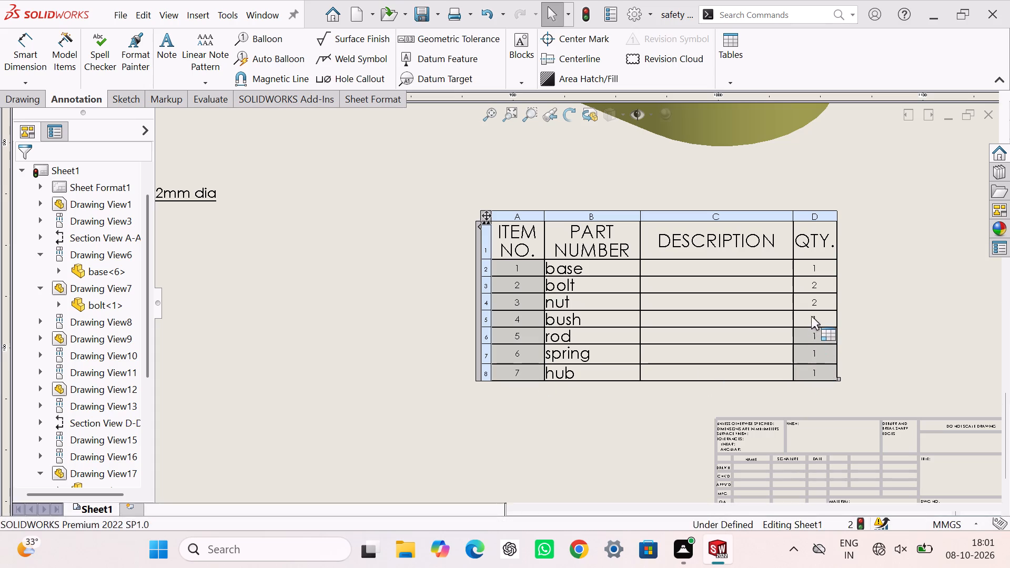
ctrl+click(811, 304)
ctrl+click(812, 287)
ctrl+click(812, 276)
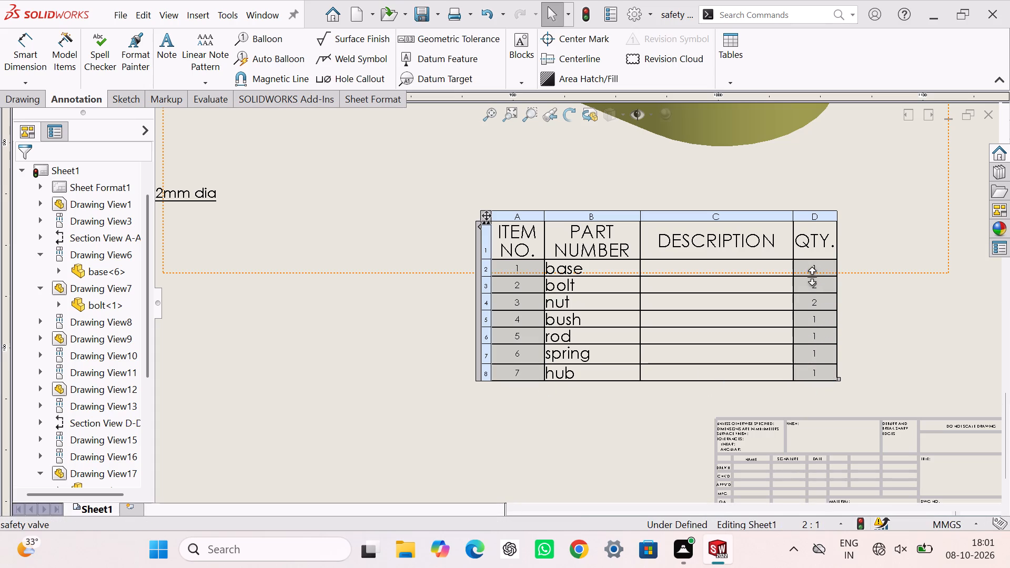
click(503, 198)
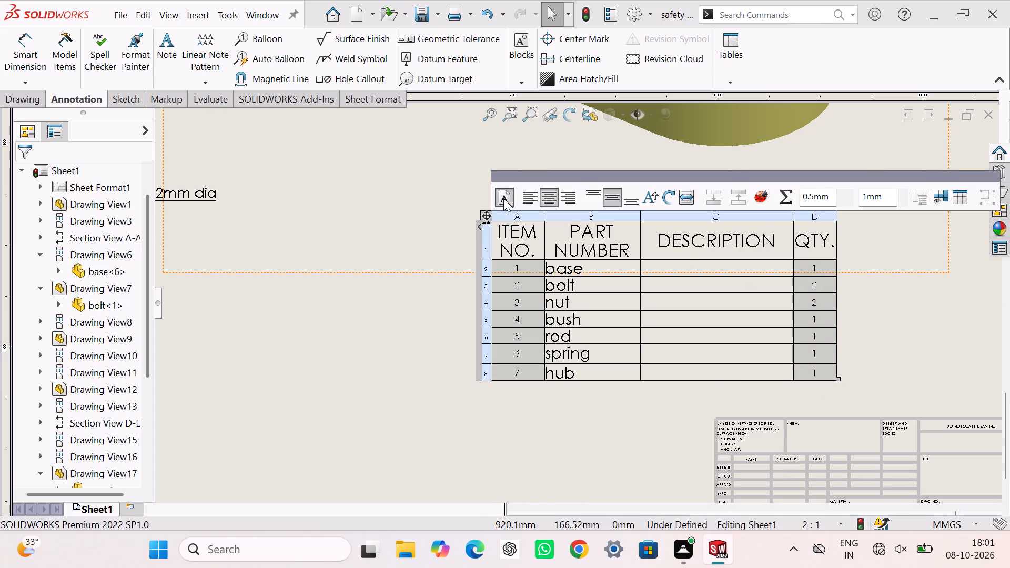
click(662, 190)
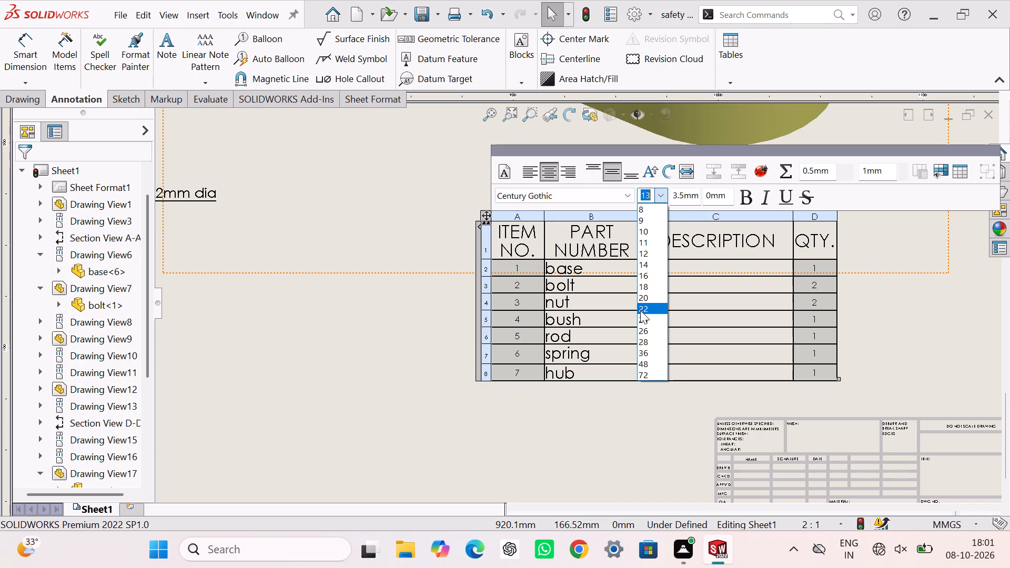
click(645, 310)
click(401, 347)
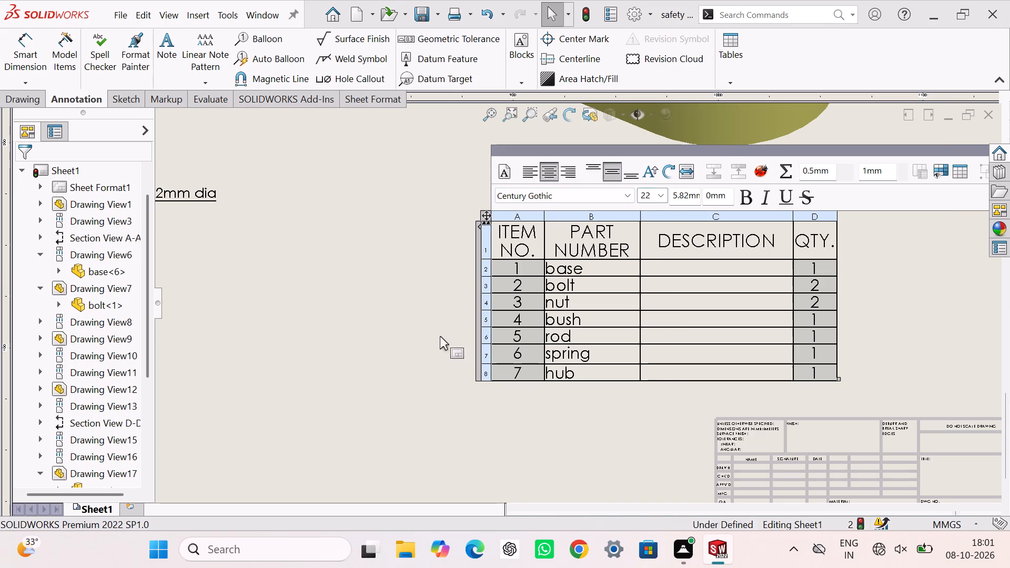
Look over the whole sheet and examine the dimensions on the base's top and section views.
scroll(431, 340, down, 4)
scroll(431, 332, up, 11)
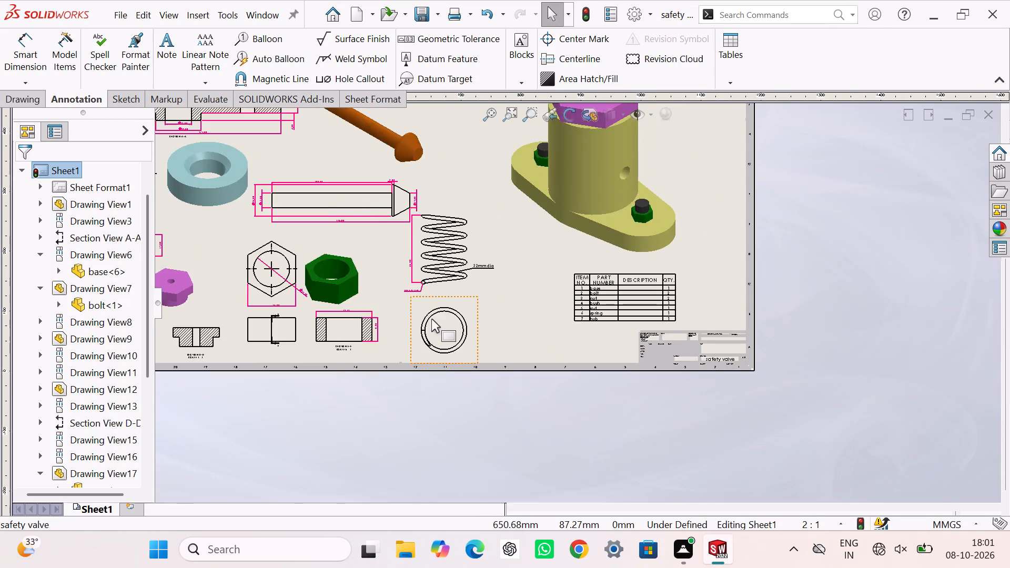
scroll(431, 319, up, 2)
scroll(462, 283, up, 4)
scroll(470, 247, down, 9)
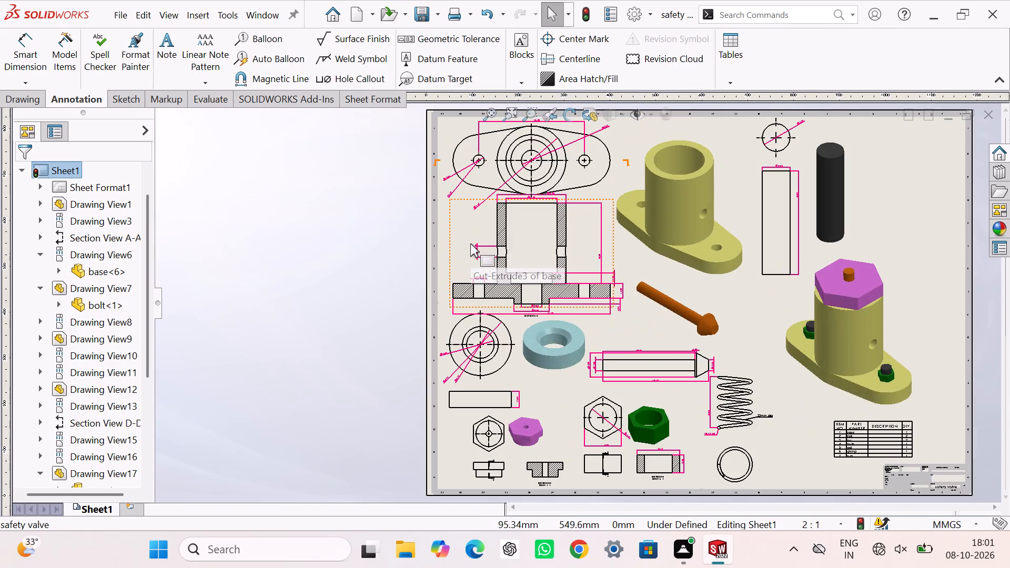
scroll(470, 241, down, 7)
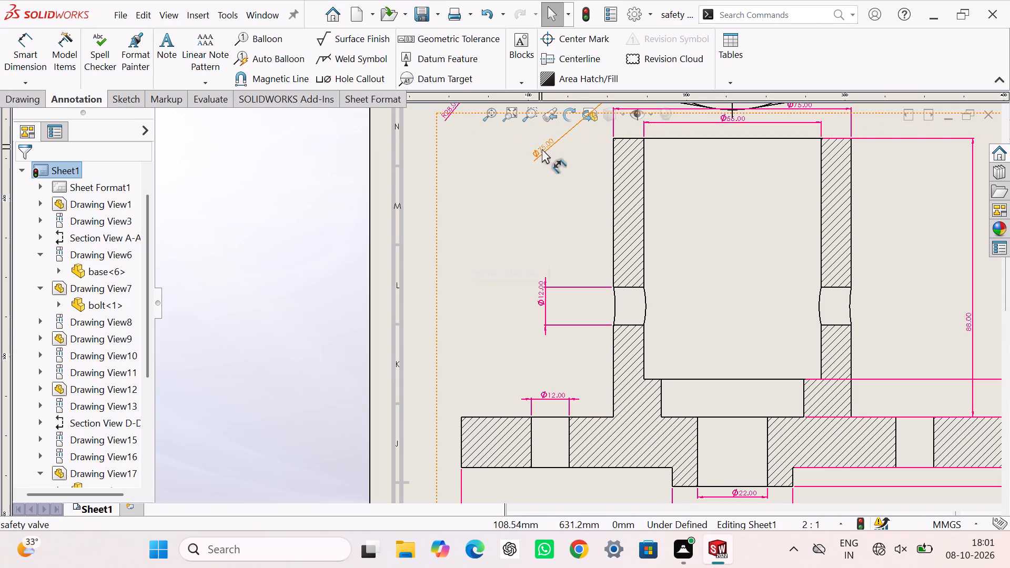
click(542, 149)
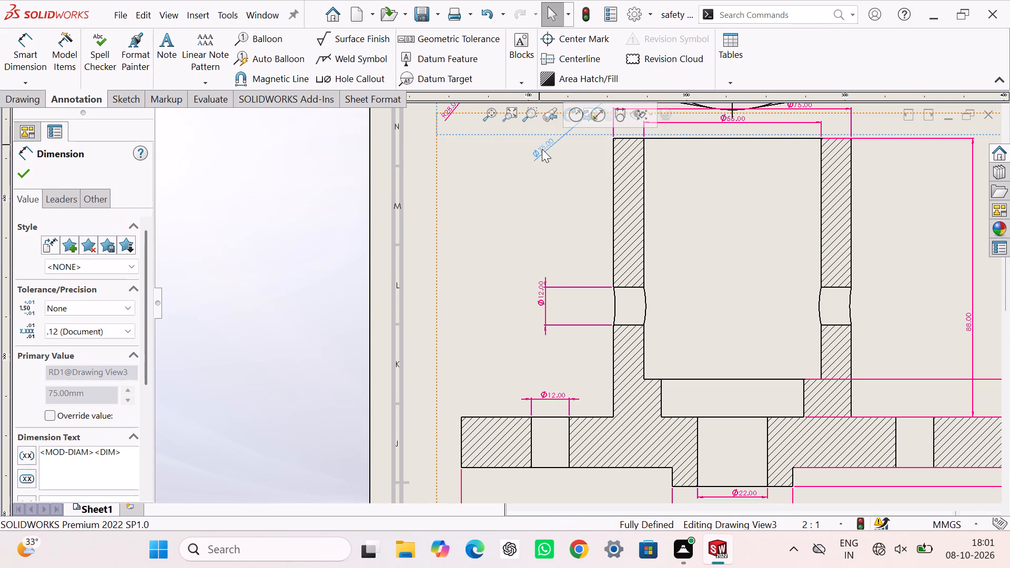
key(Escape)
click(542, 201)
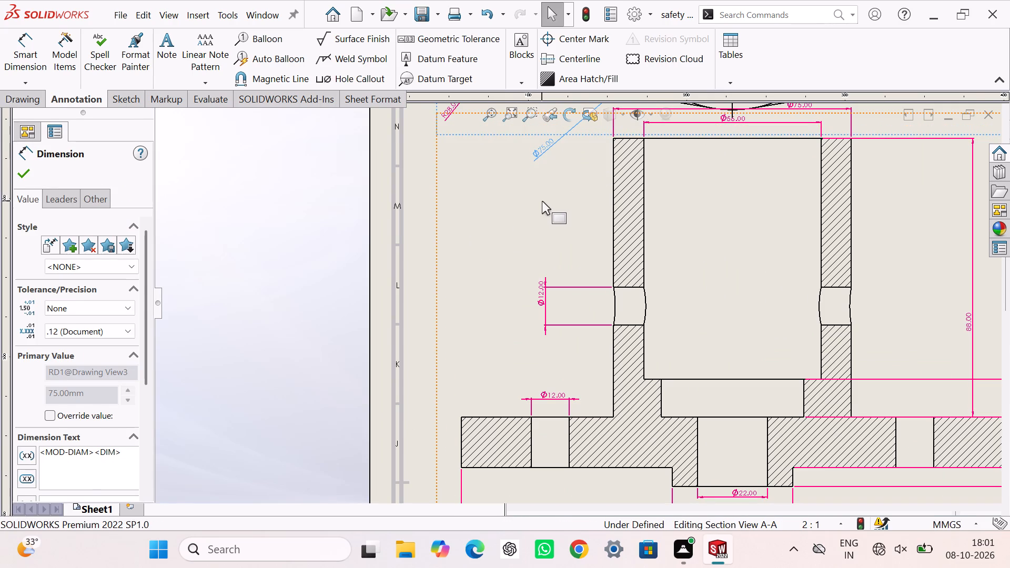
scroll(541, 201, down, 2)
scroll(541, 201, up, 9)
scroll(656, 268, down, 3)
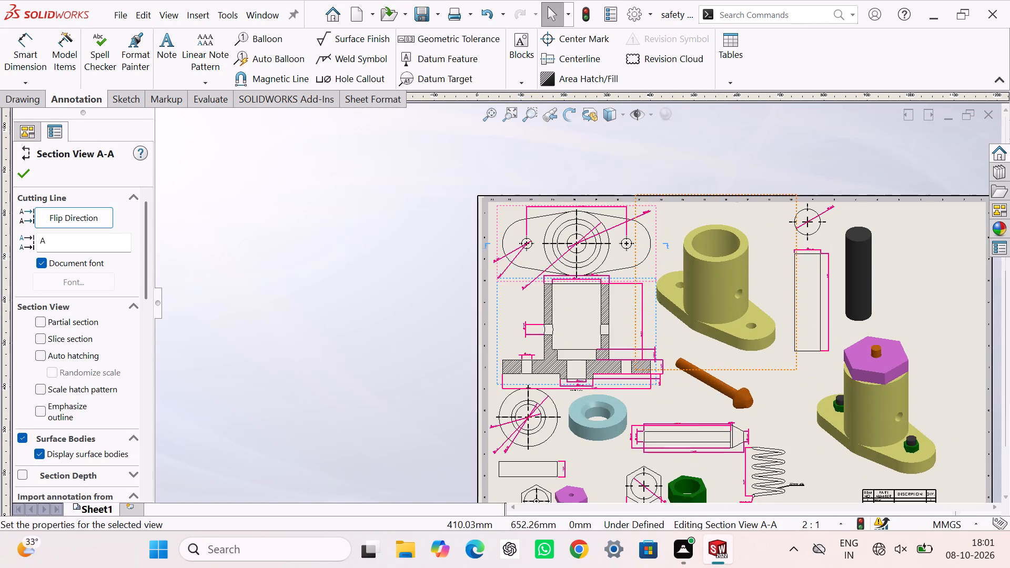
Dimension the overall height, the head height and the lower boss diameter in the hub's section view D-D.
scroll(666, 363, up, 7)
scroll(665, 360, down, 11)
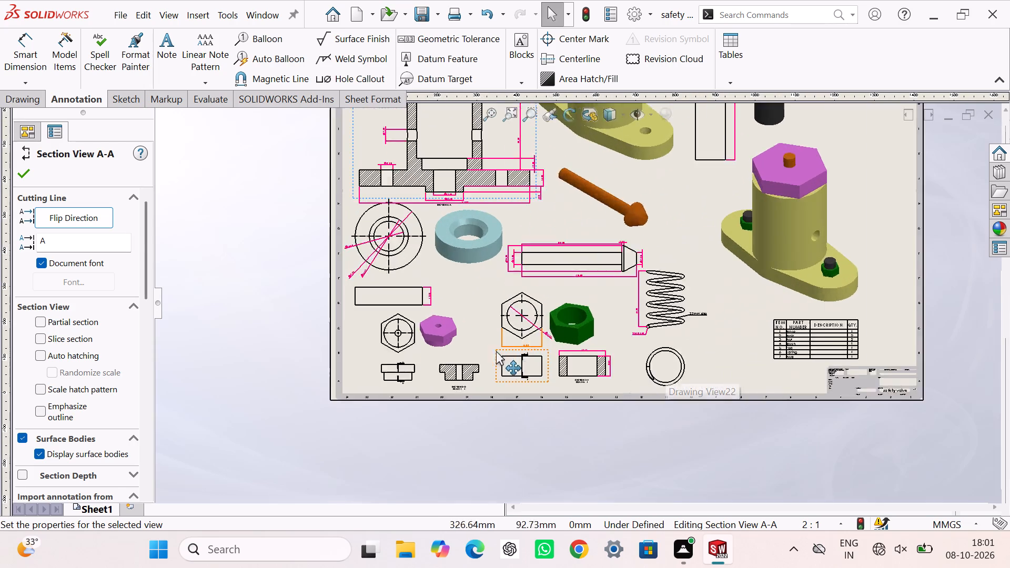
scroll(496, 351, down, 4)
scroll(388, 371, down, 3)
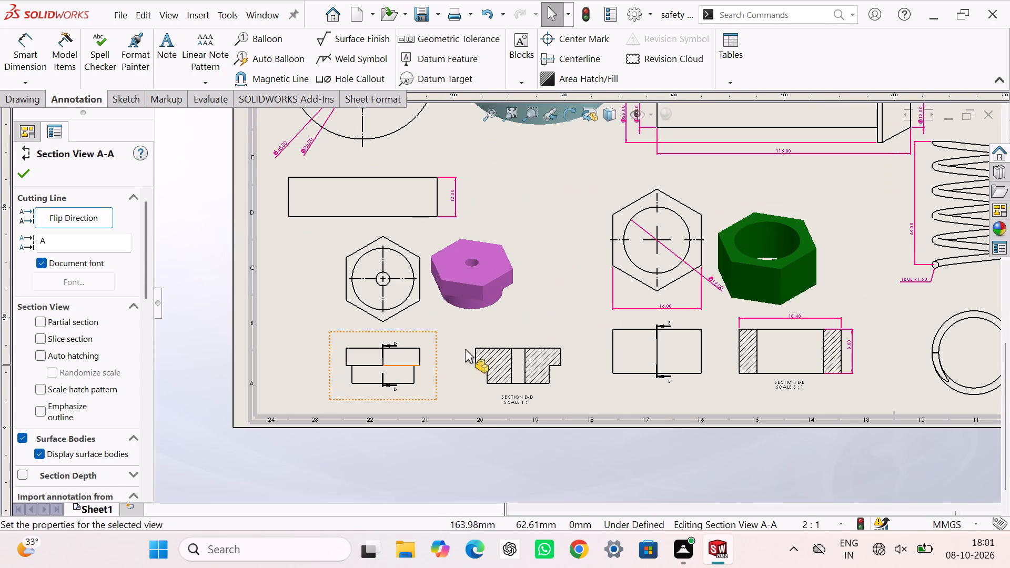
right_drag(578, 315, 577, 196)
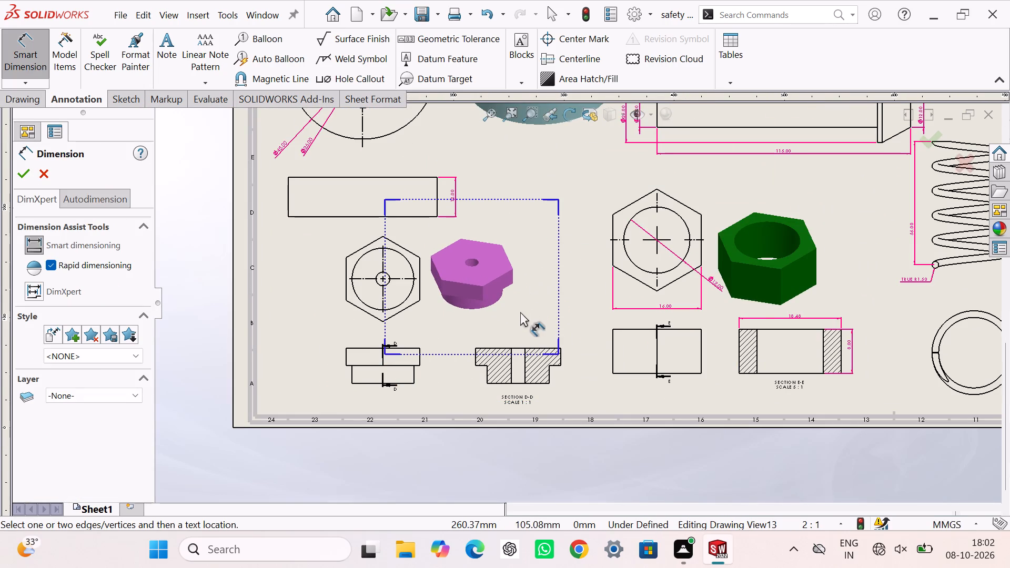
scroll(514, 326, down, 6)
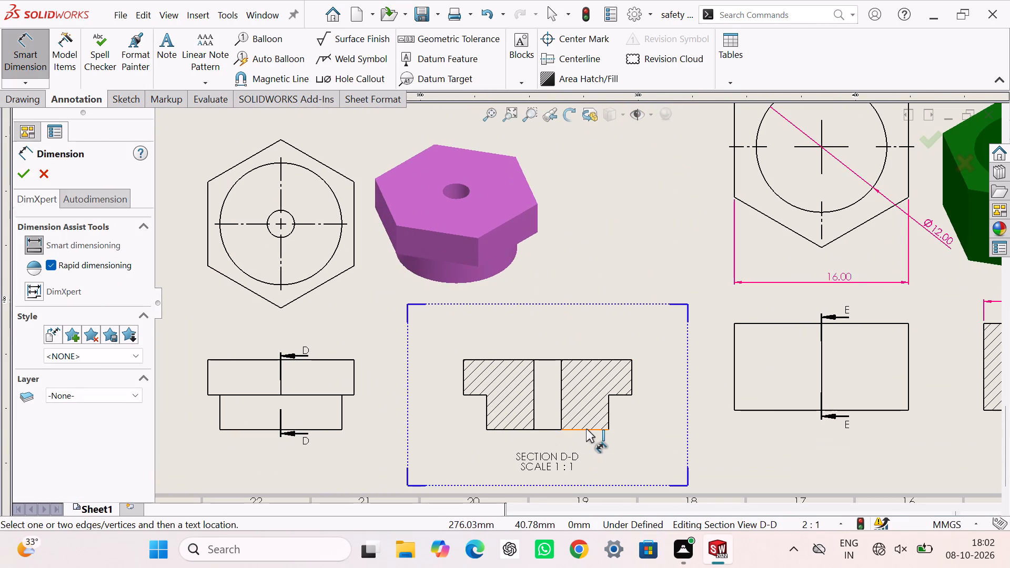
drag(586, 429, 588, 424)
drag(596, 359, 601, 360)
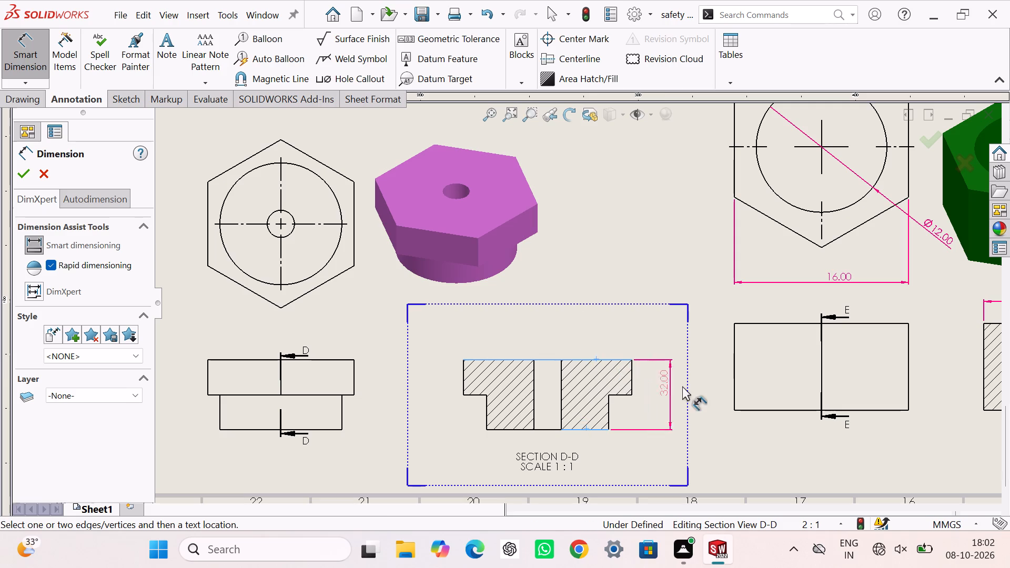
click(673, 398)
click(632, 395)
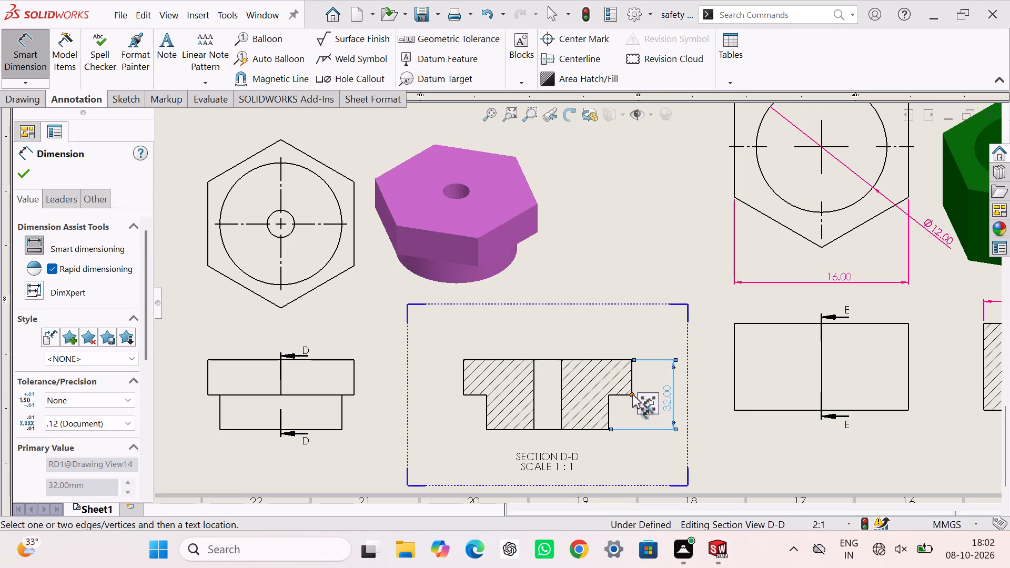
click(631, 359)
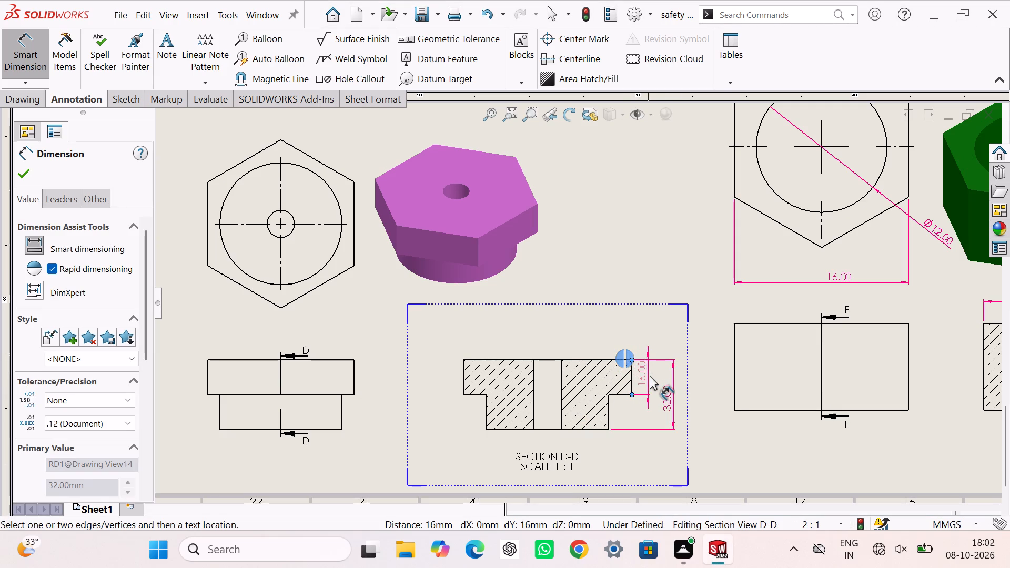
click(653, 378)
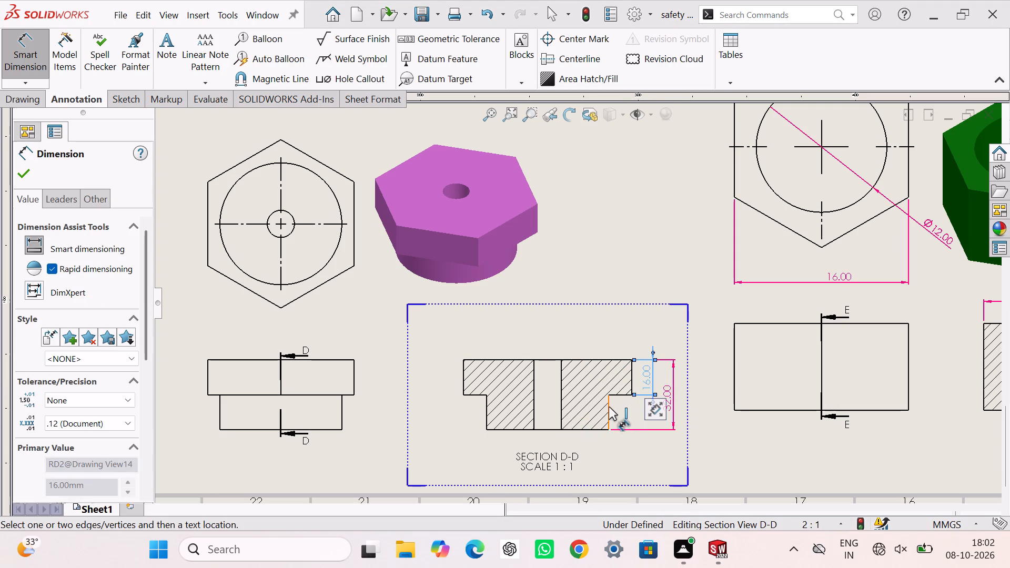
drag(609, 407, 603, 410)
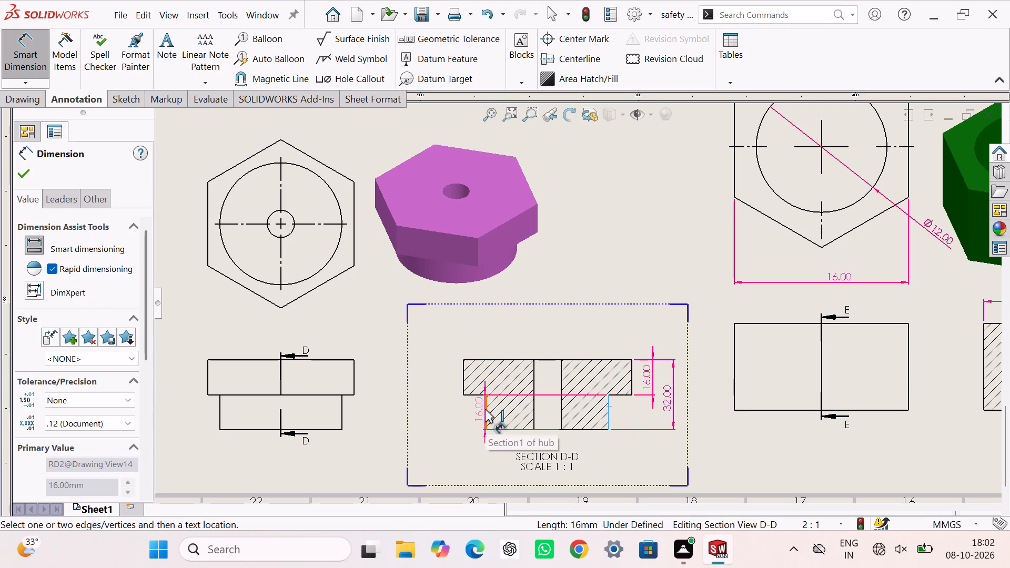
click(485, 409)
click(544, 447)
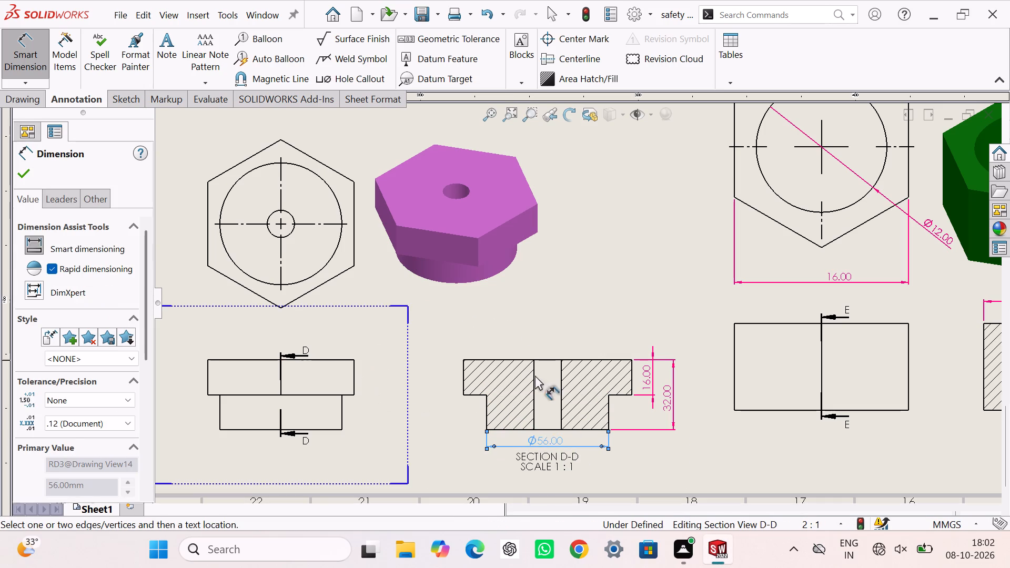
Dimension the across-flats width, the large circle's diameter and the centre hole's diameter on the hub's hexagonal top view.
click(353, 229)
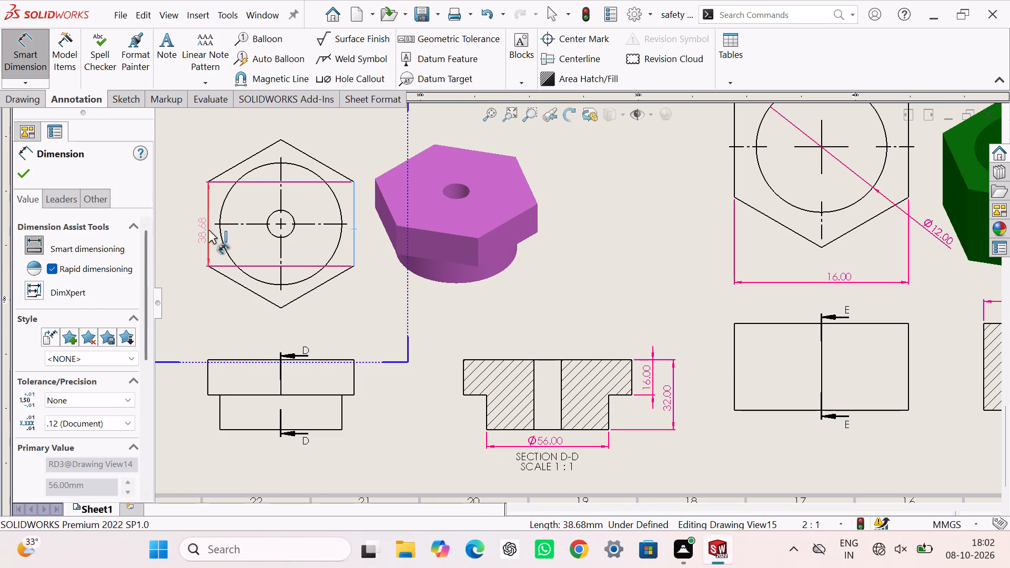
drag(208, 230, 219, 250)
click(291, 327)
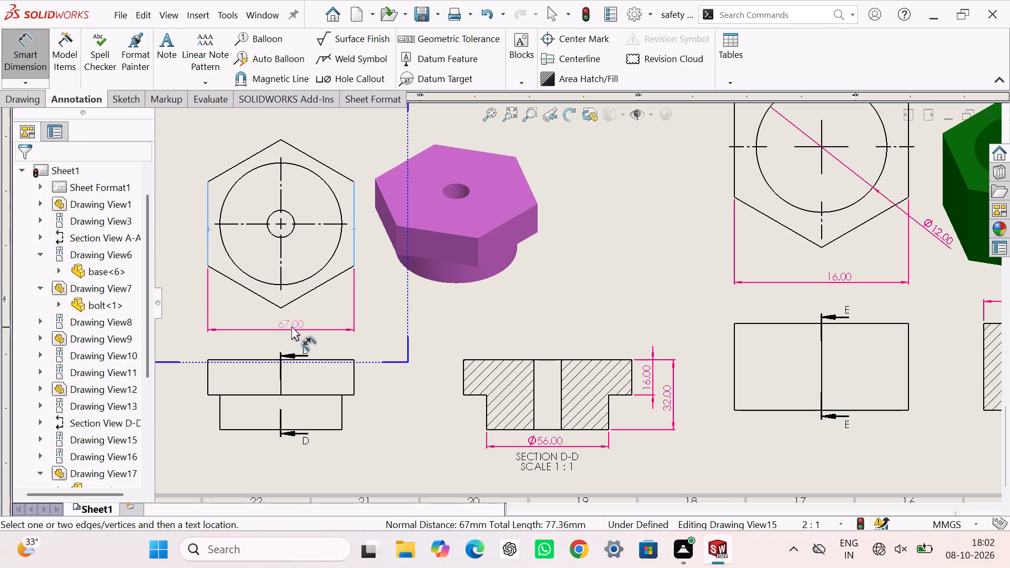
drag(308, 279, 300, 279)
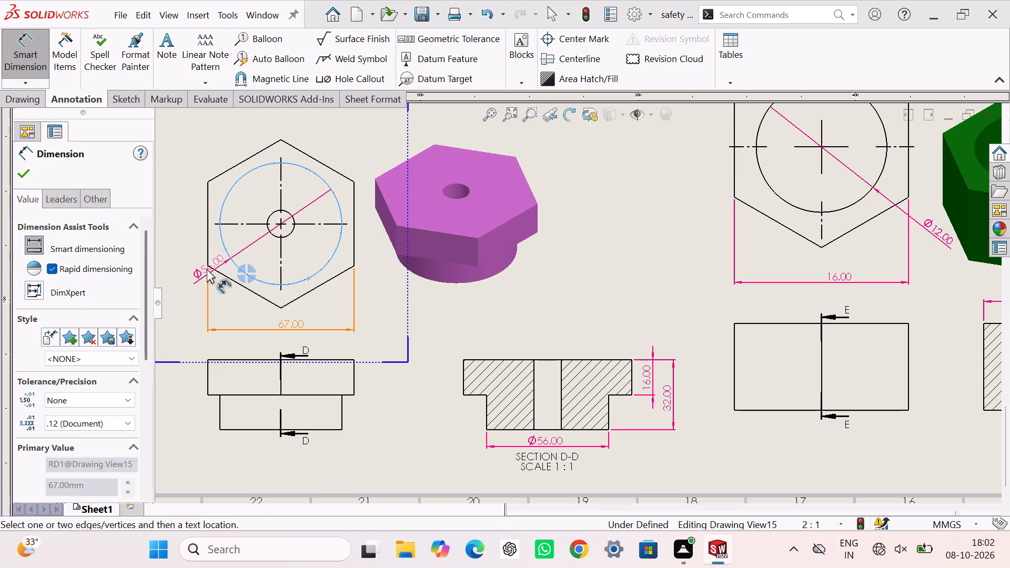
click(189, 269)
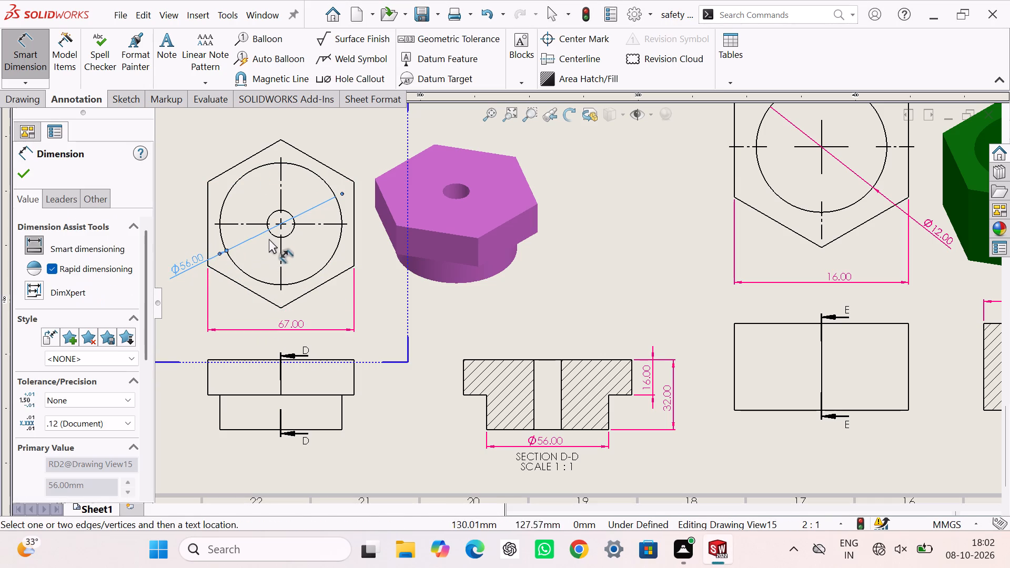
drag(271, 234, 248, 226)
click(188, 184)
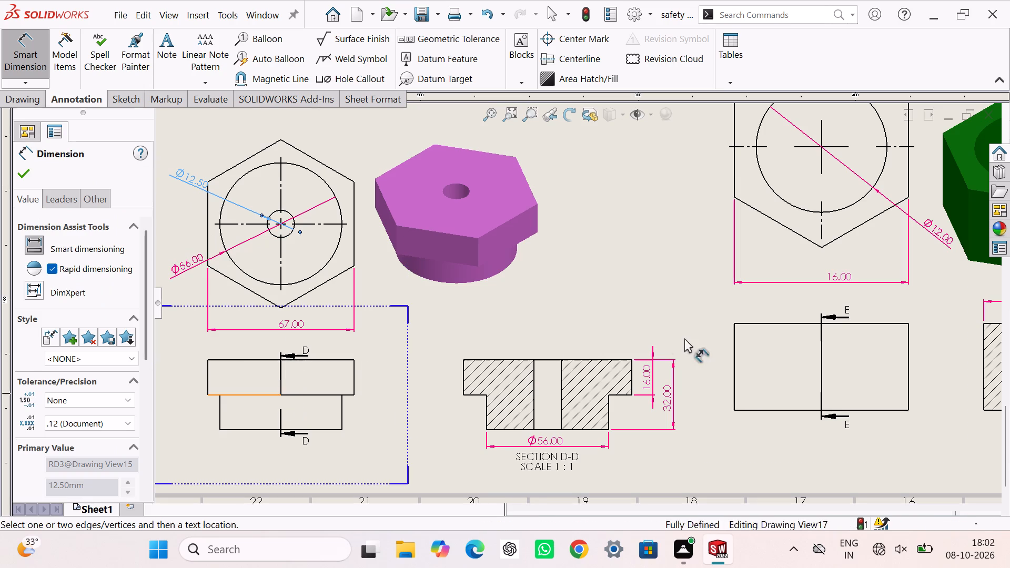
Dimension the centre bore's diameter above the hub's section view D-D.
click(561, 379)
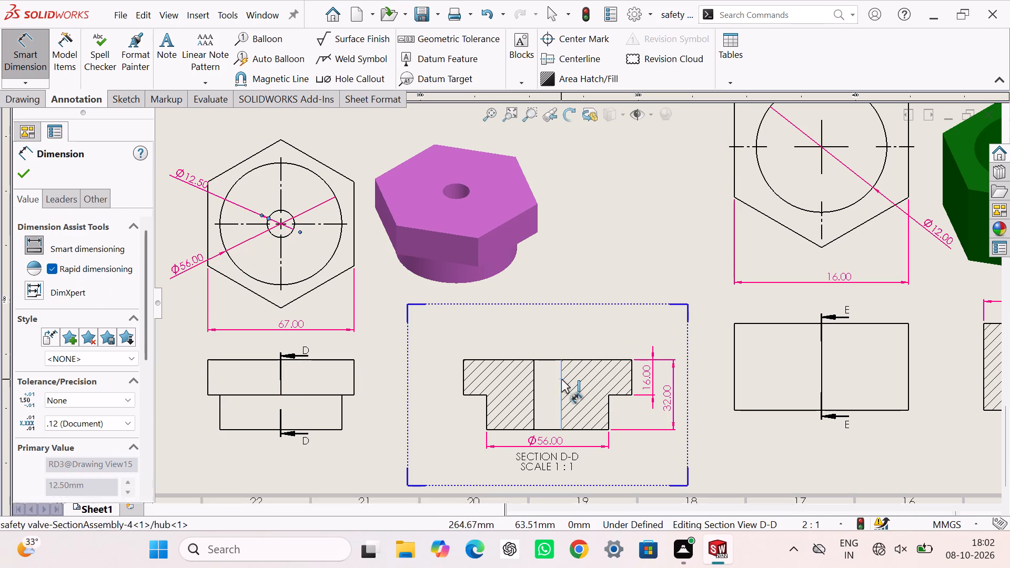
click(532, 380)
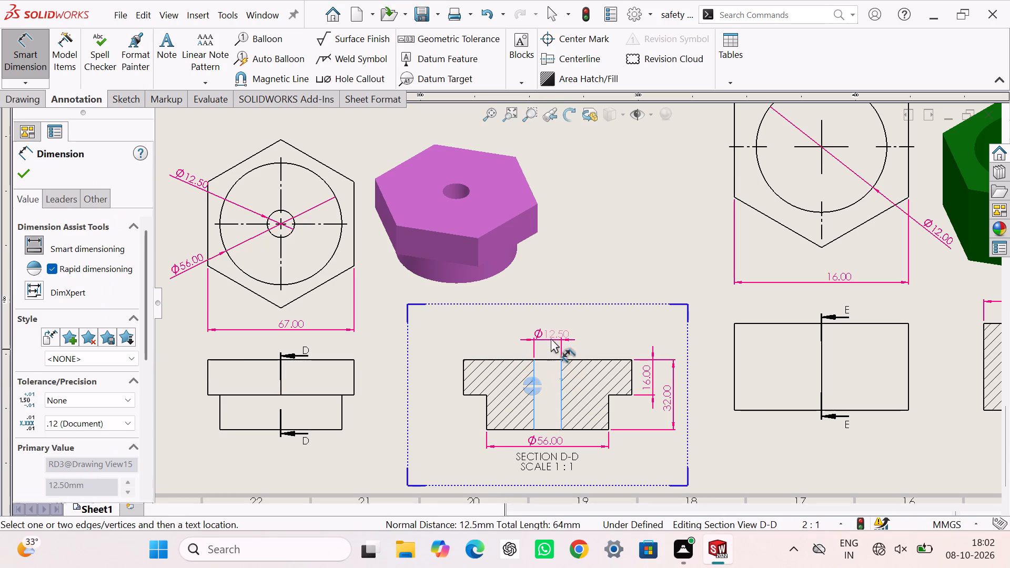
click(551, 338)
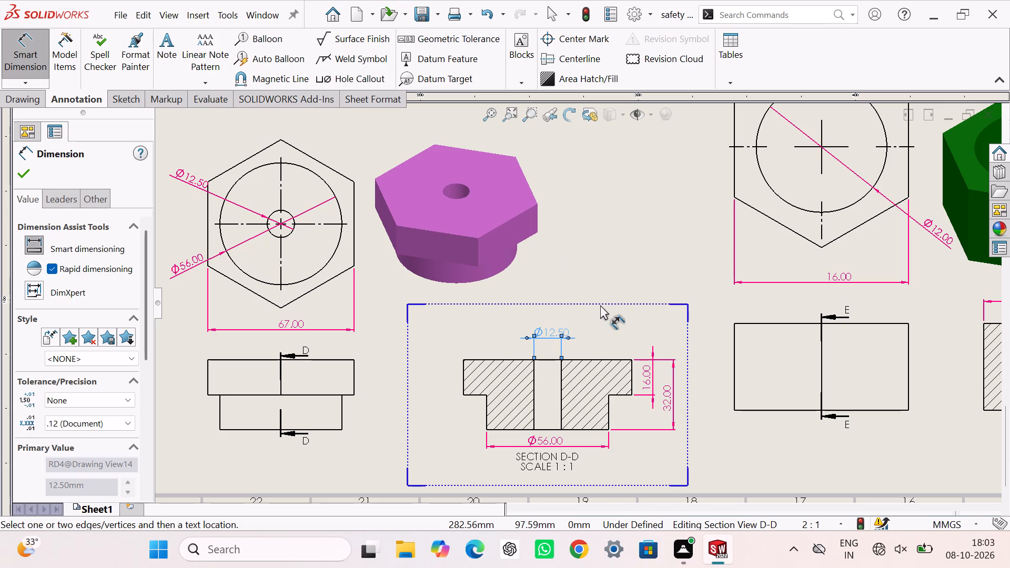
Look over the whole sheet and examine the part views for completeness, leaving the Smart Dimension command.
scroll(490, 371, up, 6)
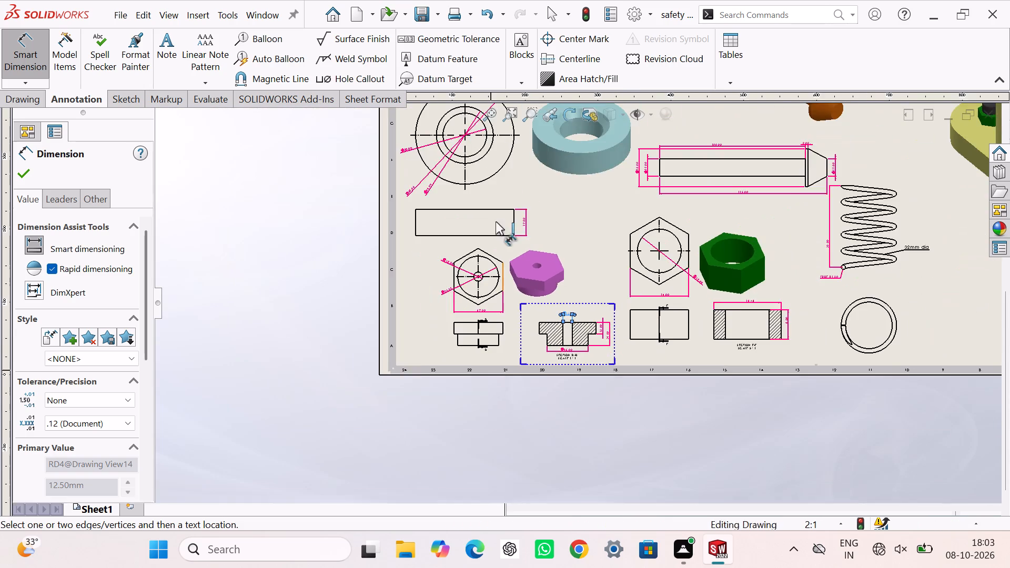
scroll(496, 222, up, 3)
scroll(529, 186, down, 3)
scroll(534, 222, up, 3)
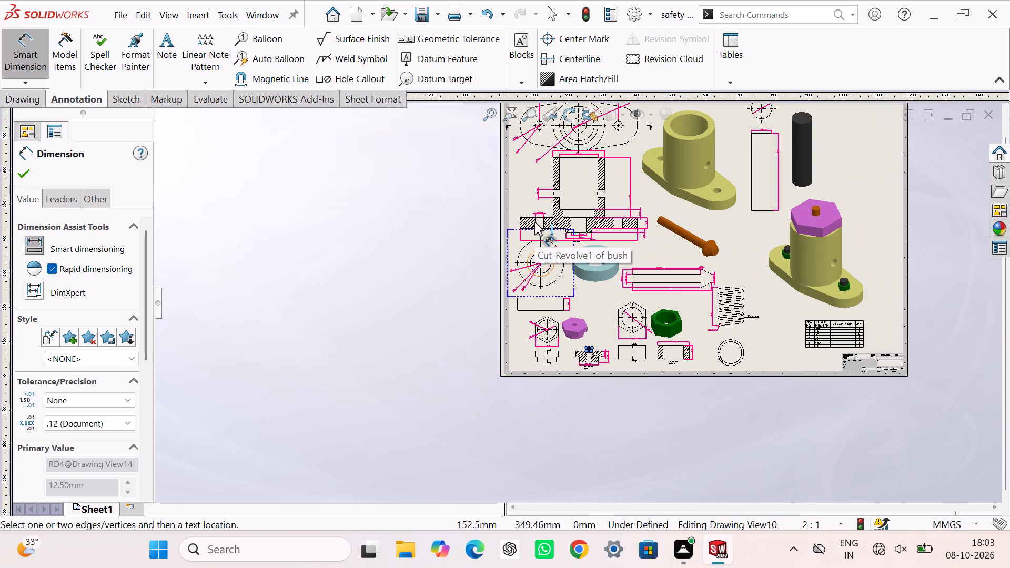
scroll(735, 298, up, 3)
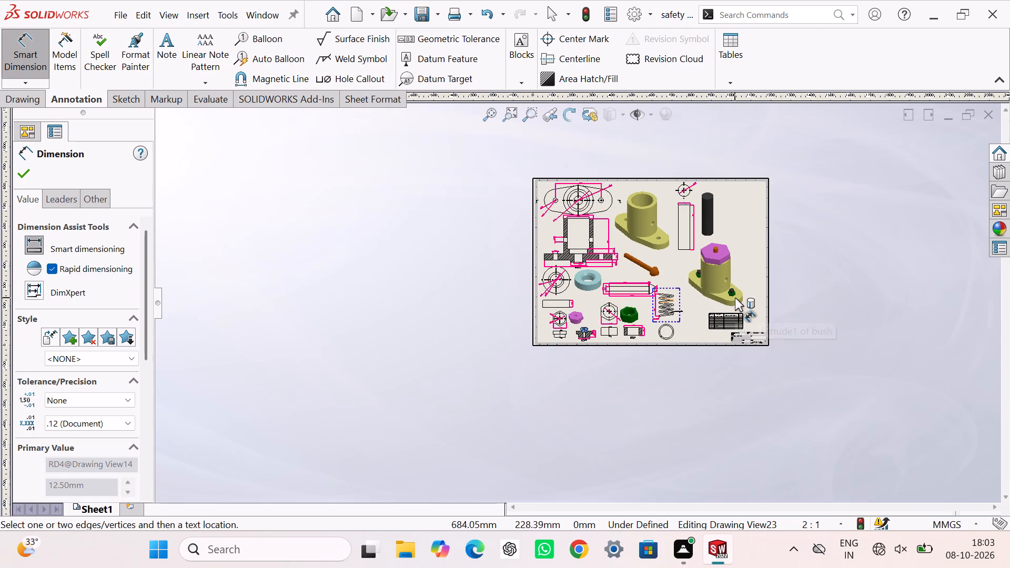
scroll(714, 232, down, 9)
scroll(585, 268, down, 2)
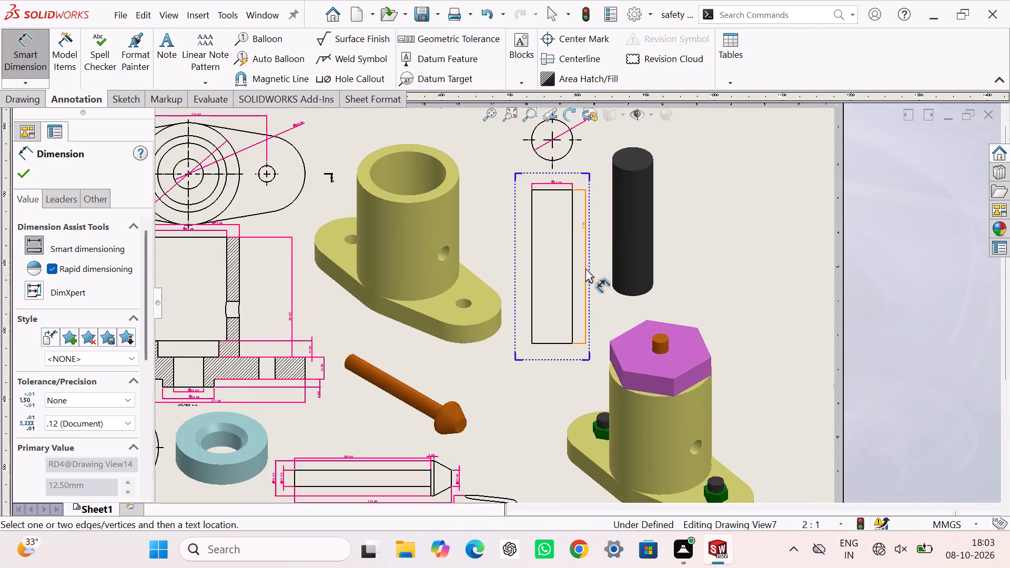
scroll(585, 268, down, 3)
scroll(587, 271, up, 7)
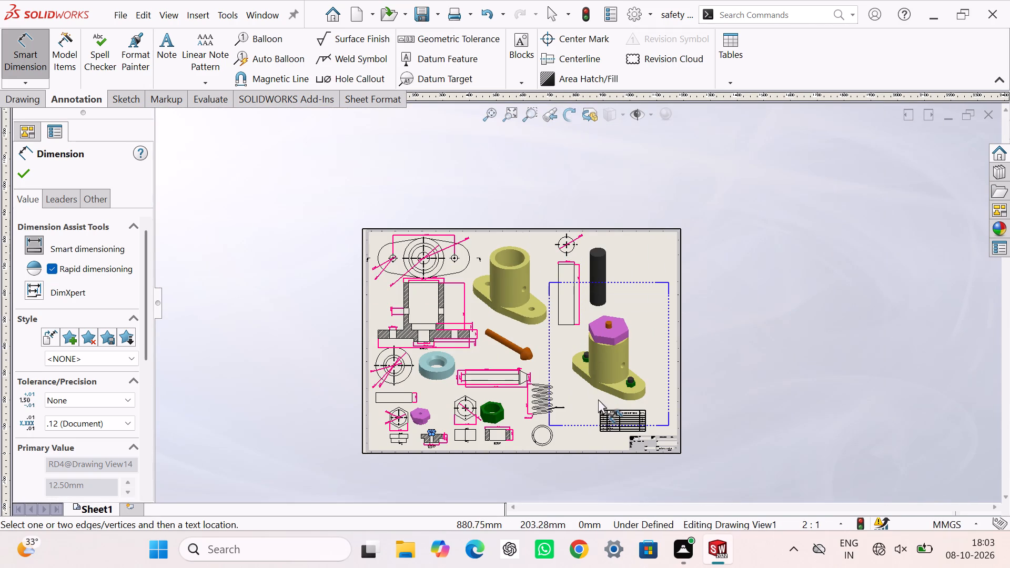
key(Escape)
key(Escape)
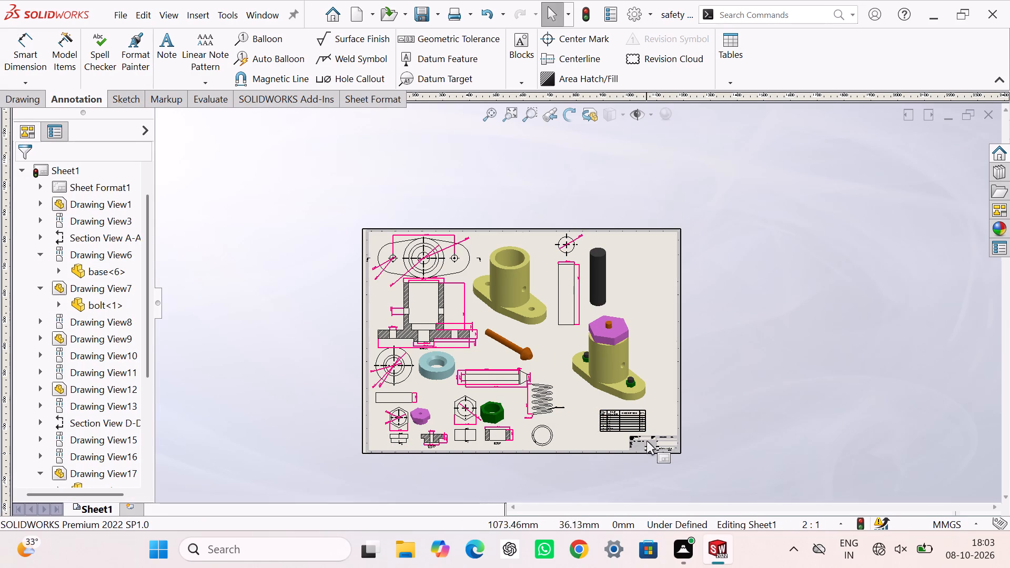
Open the sheet format for editing so the title block's cells can be filled in.
scroll(647, 441, down, 5)
scroll(612, 398, down, 10)
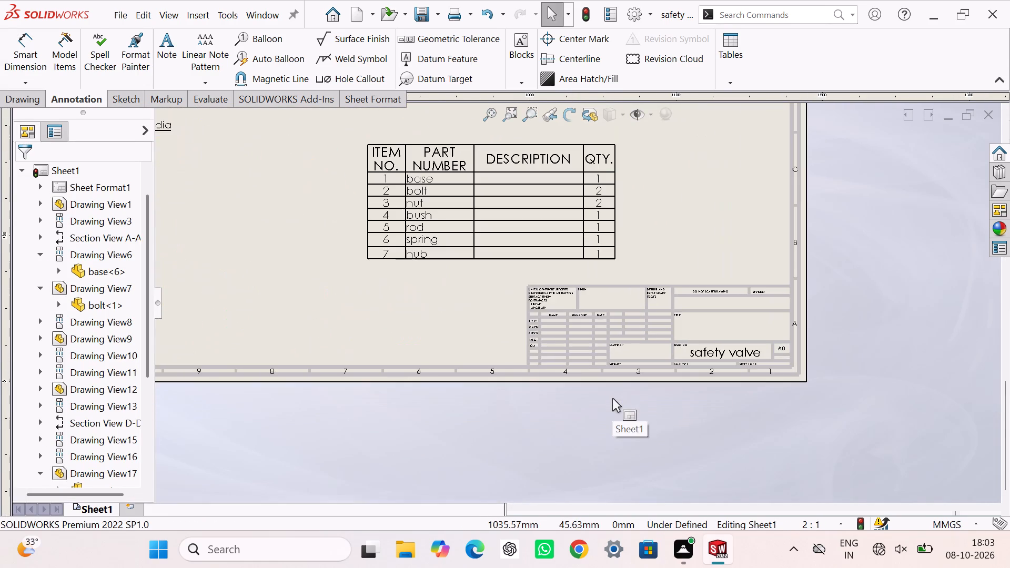
scroll(613, 293, down, 8)
scroll(587, 347, down, 3)
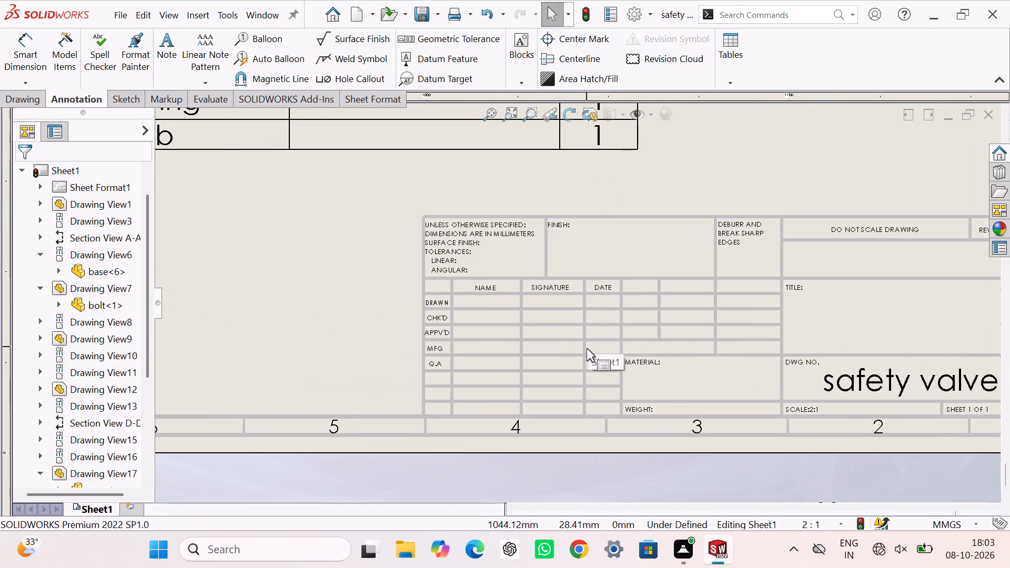
scroll(587, 348, up, 3)
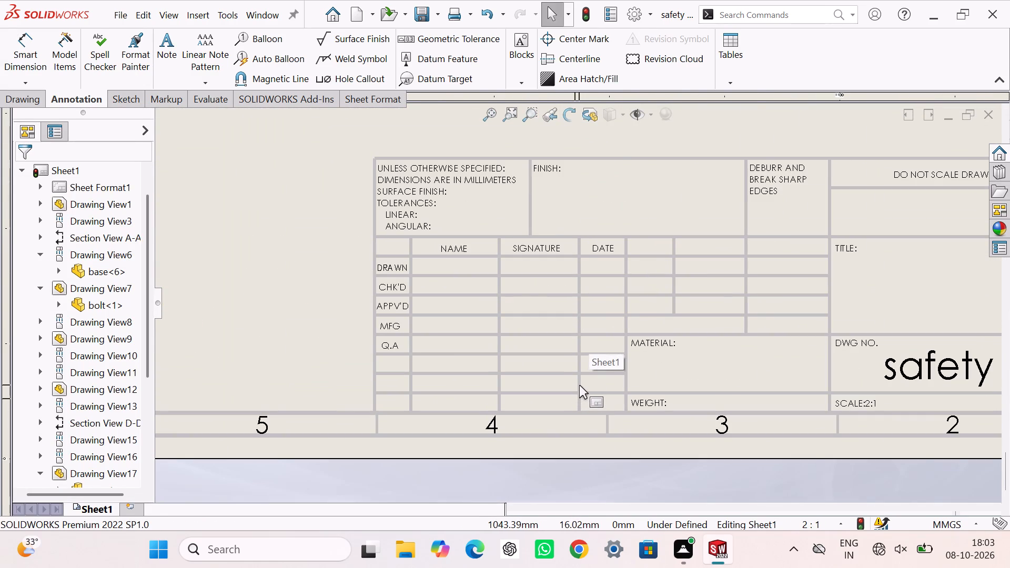
right_click(579, 385)
click(305, 334)
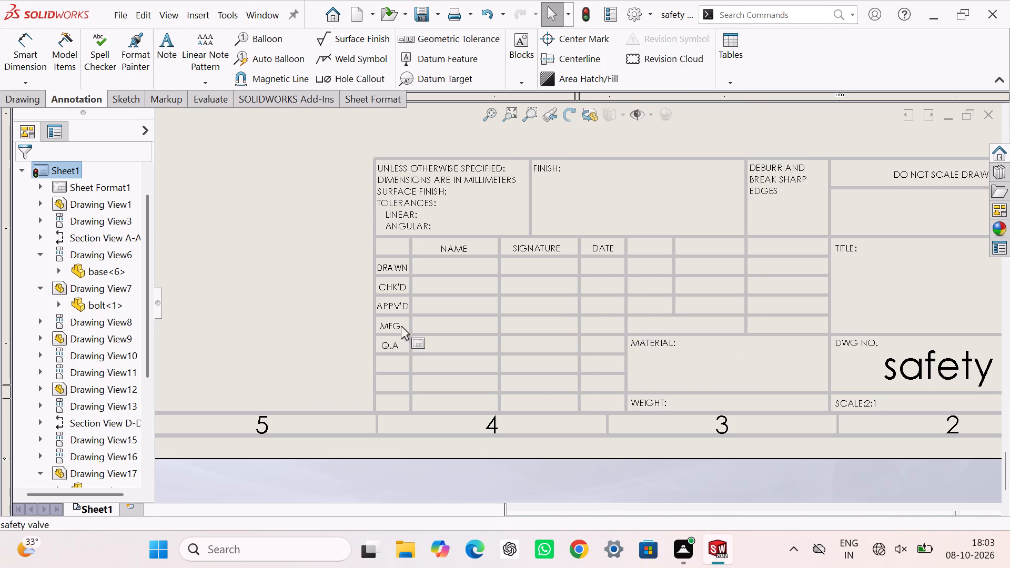
scroll(437, 330, up, 3)
scroll(826, 337, up, 2)
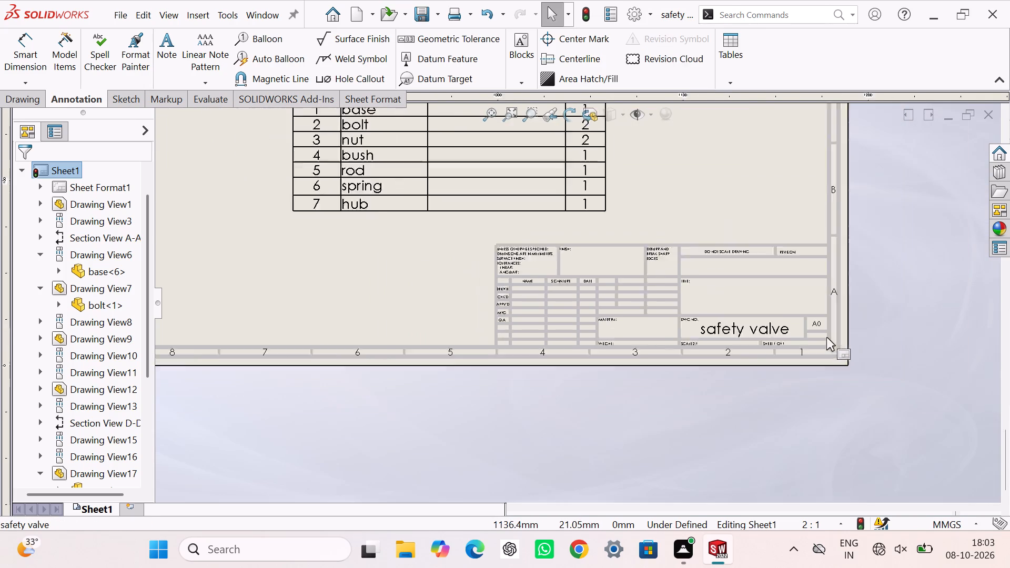
scroll(826, 337, up, 2)
scroll(578, 291, down, 6)
scroll(480, 255, down, 5)
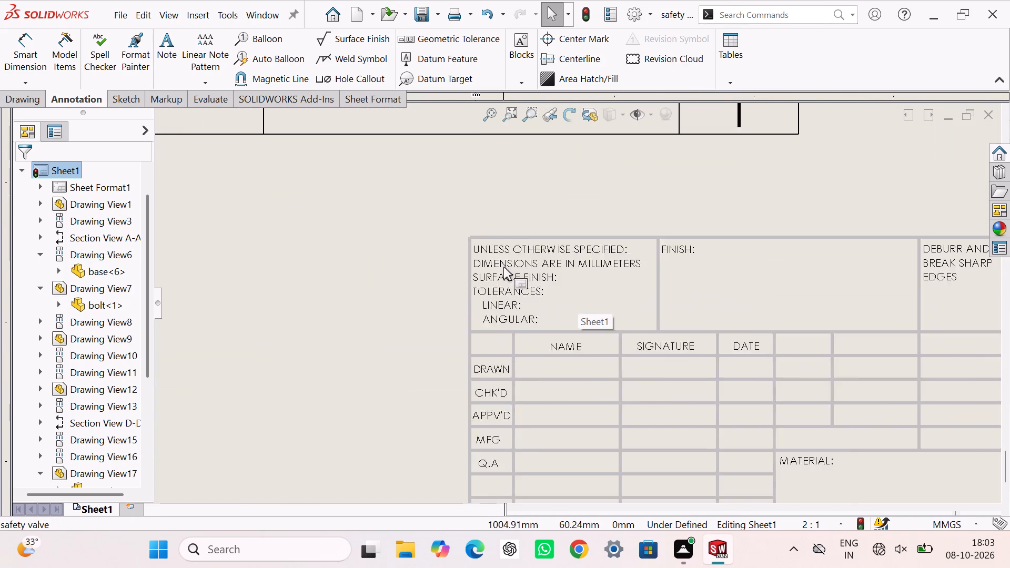
scroll(503, 267, down, 2)
scroll(561, 434, down, 1)
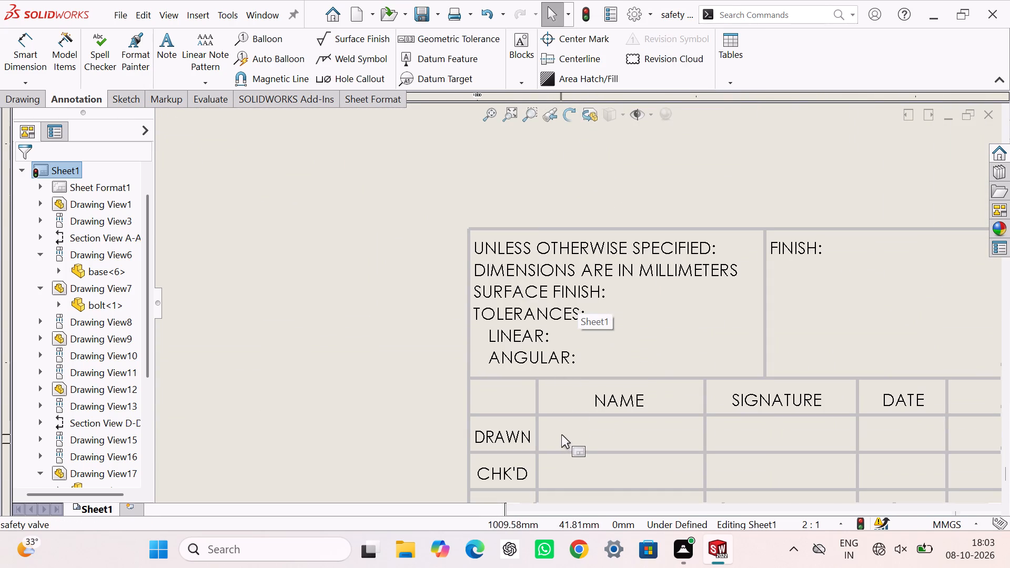
scroll(561, 434, down, 2)
click(565, 414)
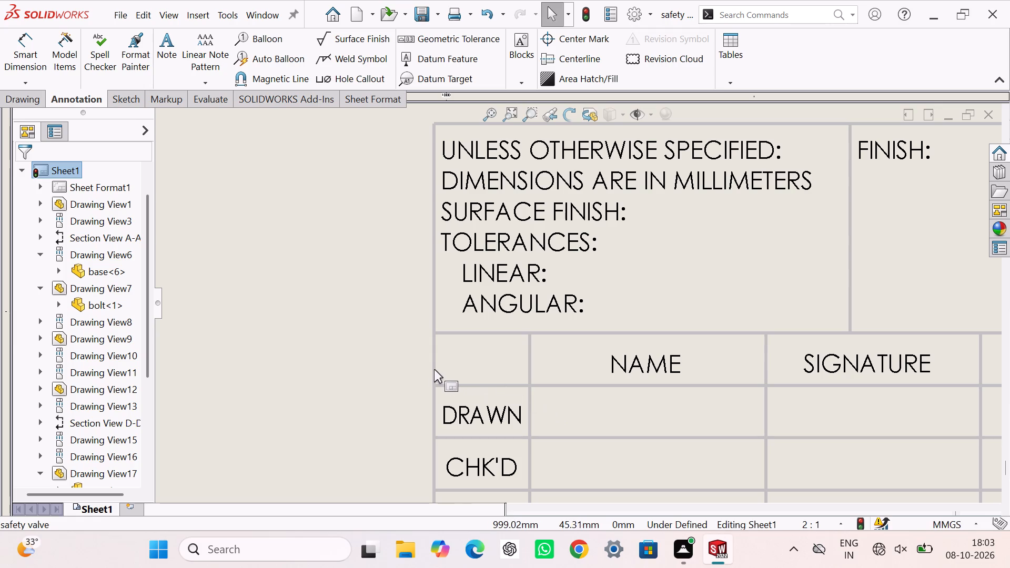
click(434, 369)
click(434, 357)
right_click(434, 357)
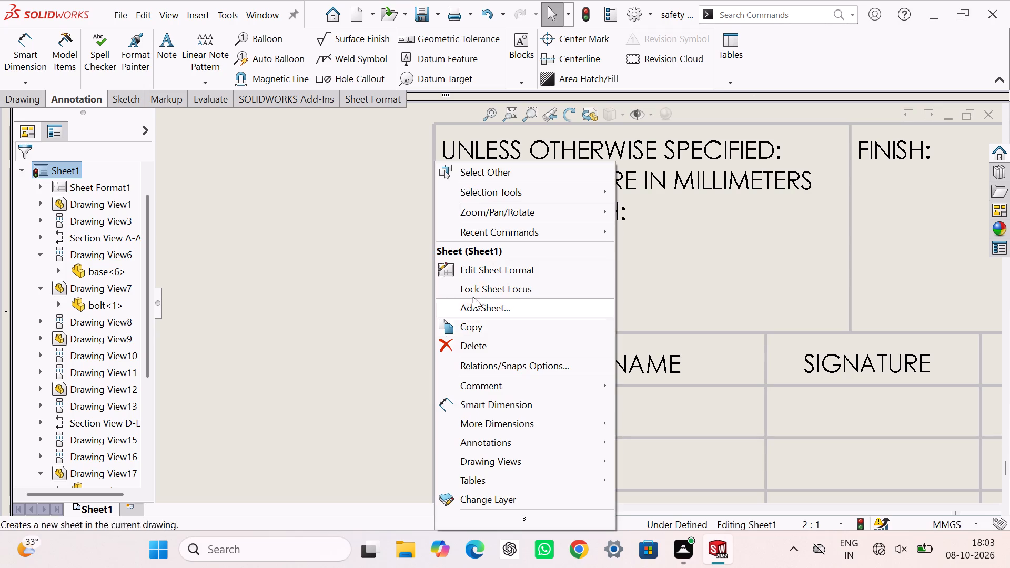
click(493, 273)
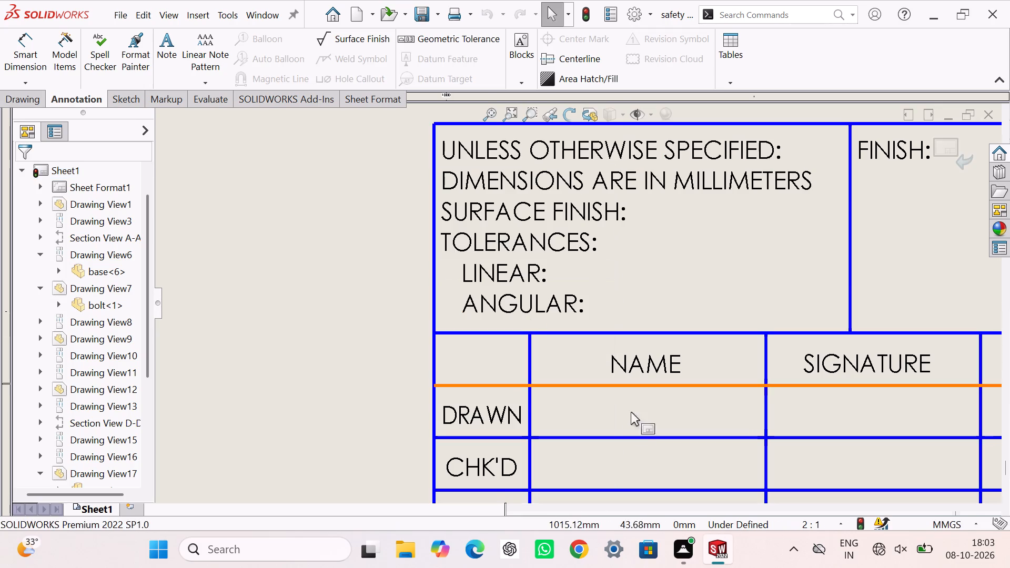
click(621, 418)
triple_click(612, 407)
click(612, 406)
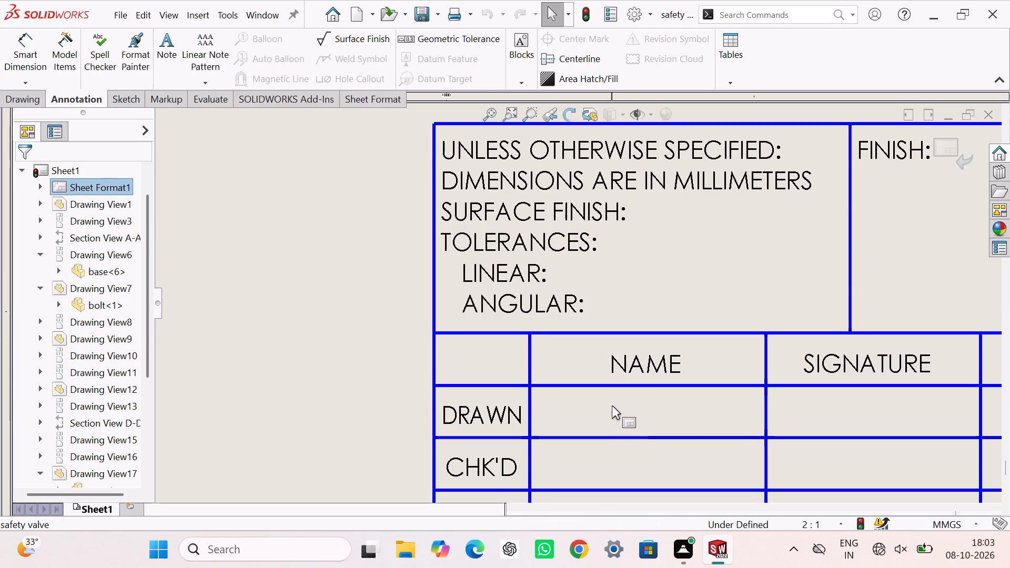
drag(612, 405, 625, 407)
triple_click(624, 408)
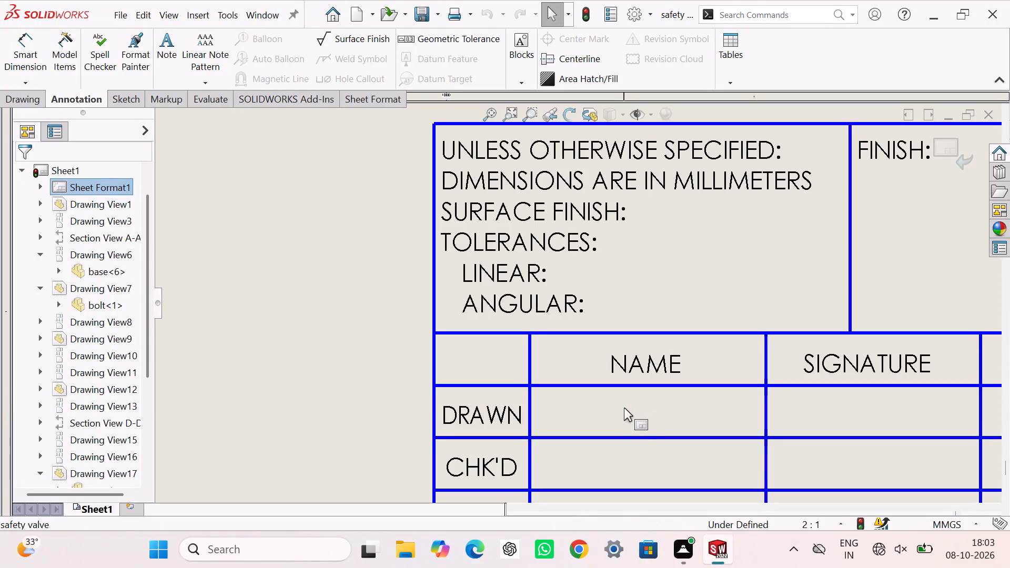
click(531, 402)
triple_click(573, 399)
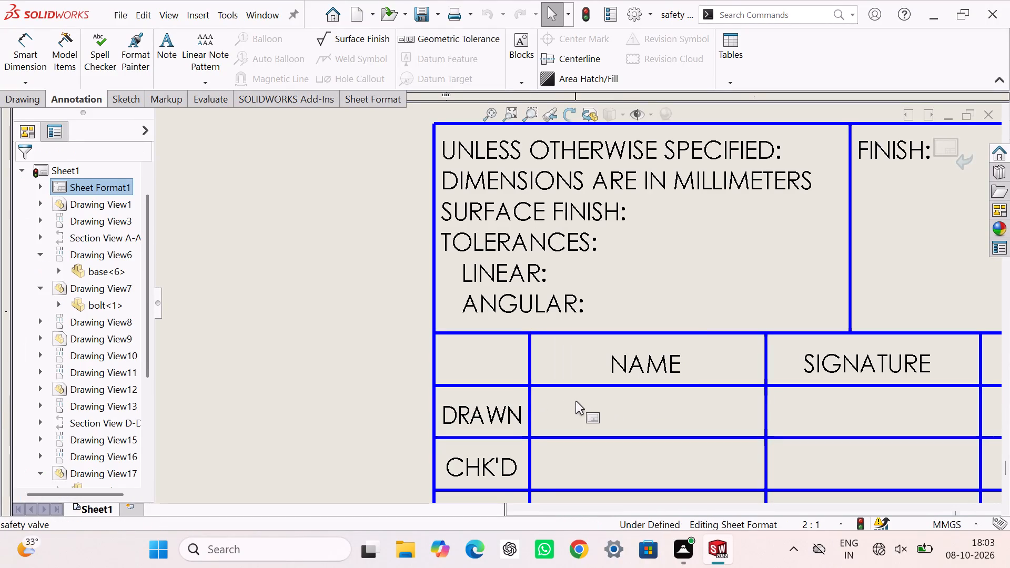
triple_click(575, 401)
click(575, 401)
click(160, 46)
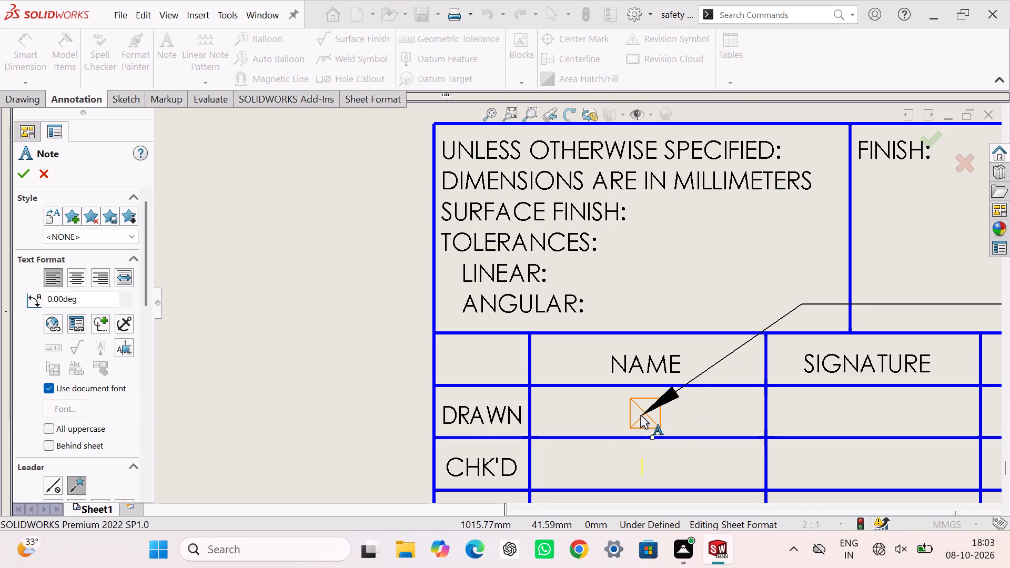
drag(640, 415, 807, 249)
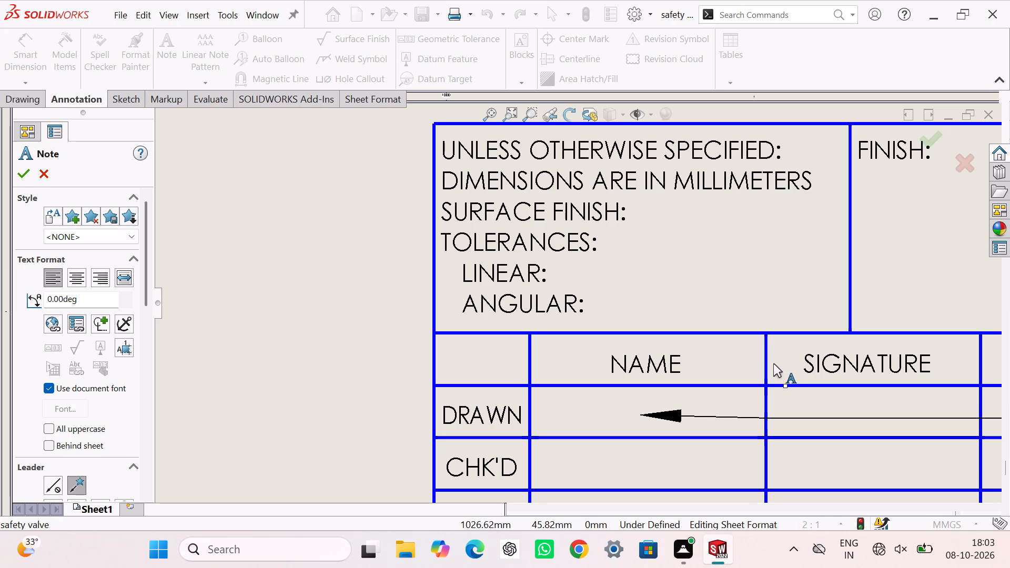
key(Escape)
Copy the text "safety valve" from the DWG NO. cell into the title block's TITLE cell.
scroll(752, 446, up, 6)
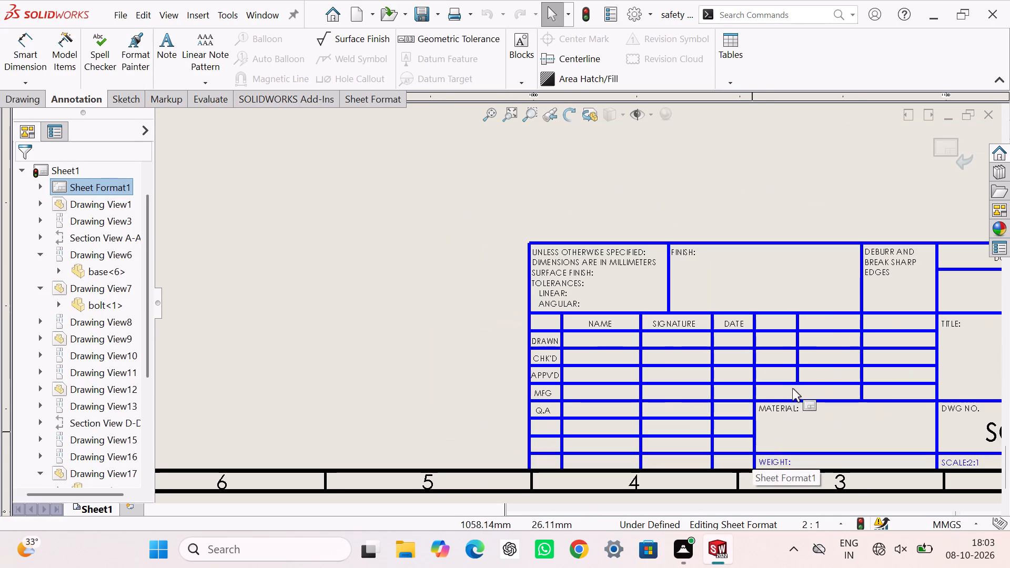
scroll(829, 407, up, 1)
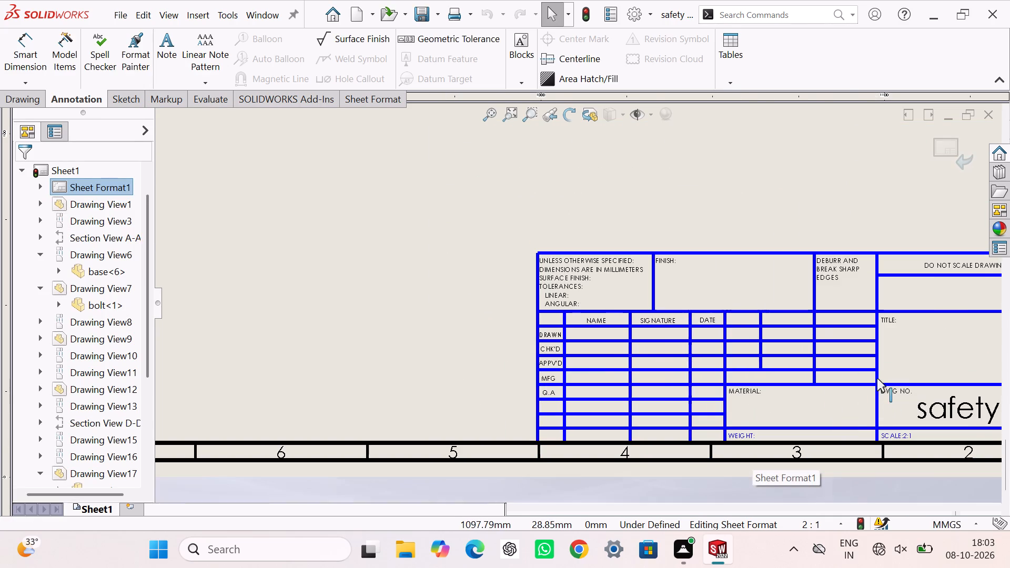
scroll(877, 378, up, 4)
scroll(743, 317, down, 9)
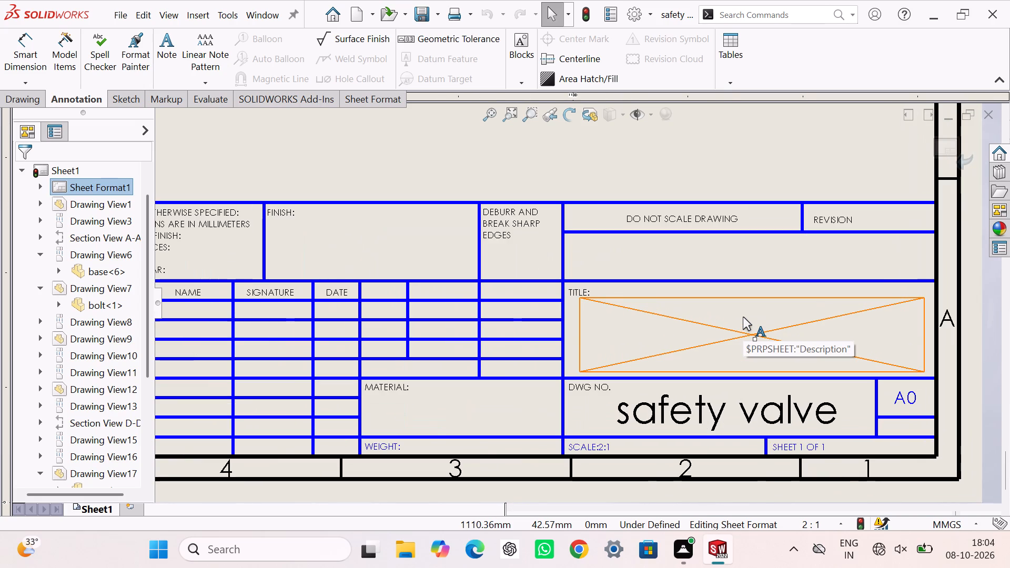
click(743, 317)
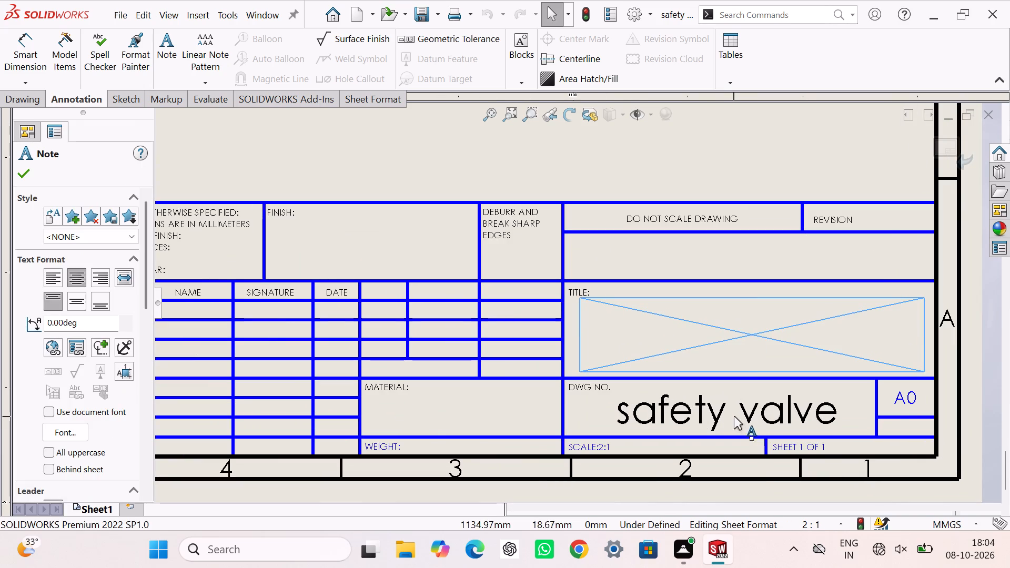
double_click(762, 410)
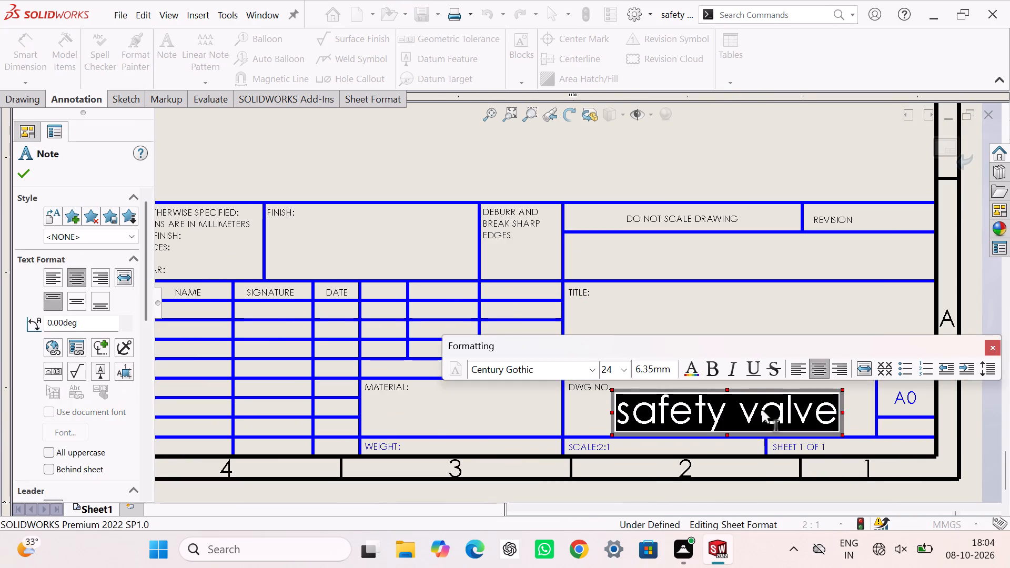
key(ctrl+c)
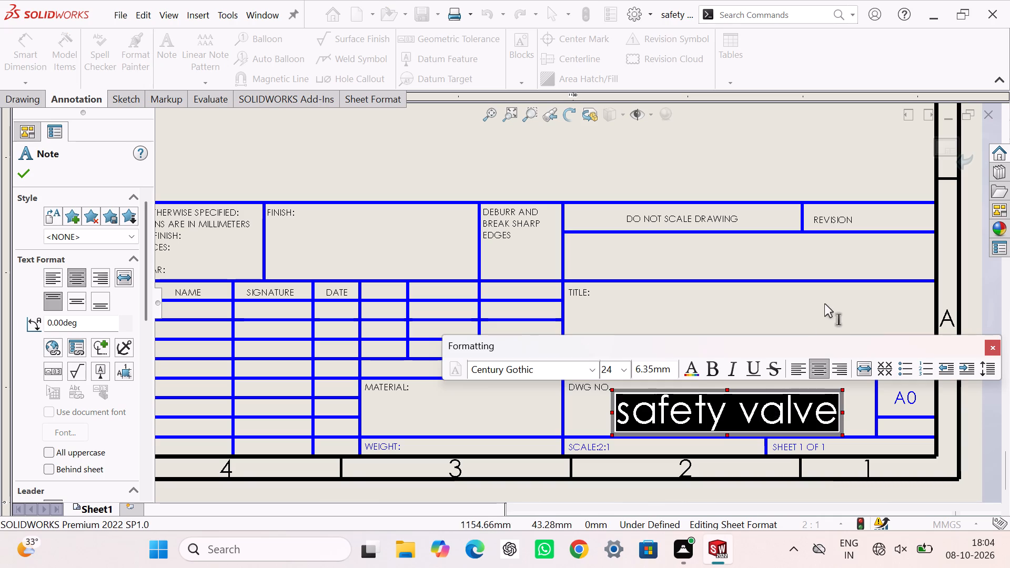
click(824, 303)
double_click(766, 317)
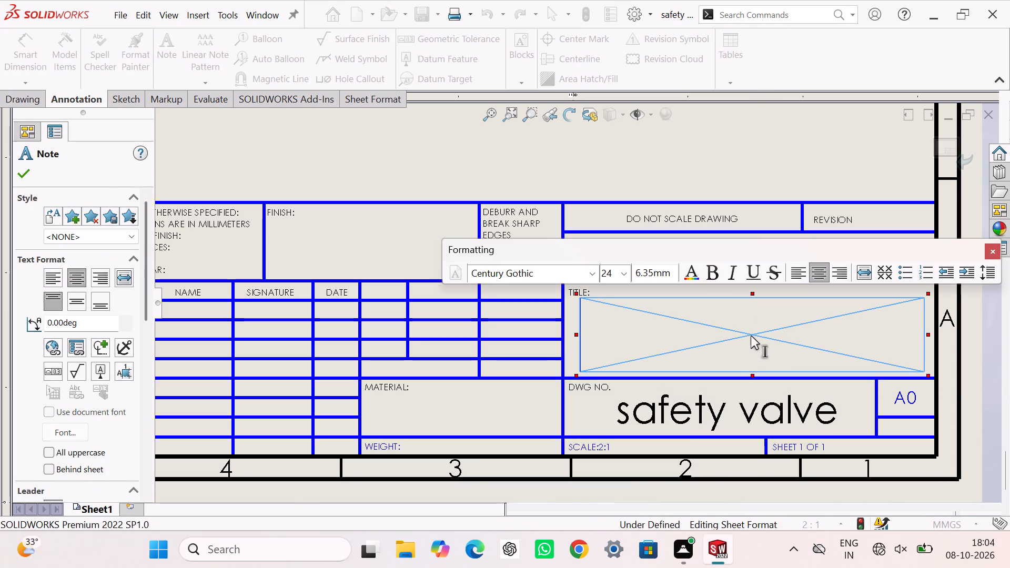
key(ctrl+v)
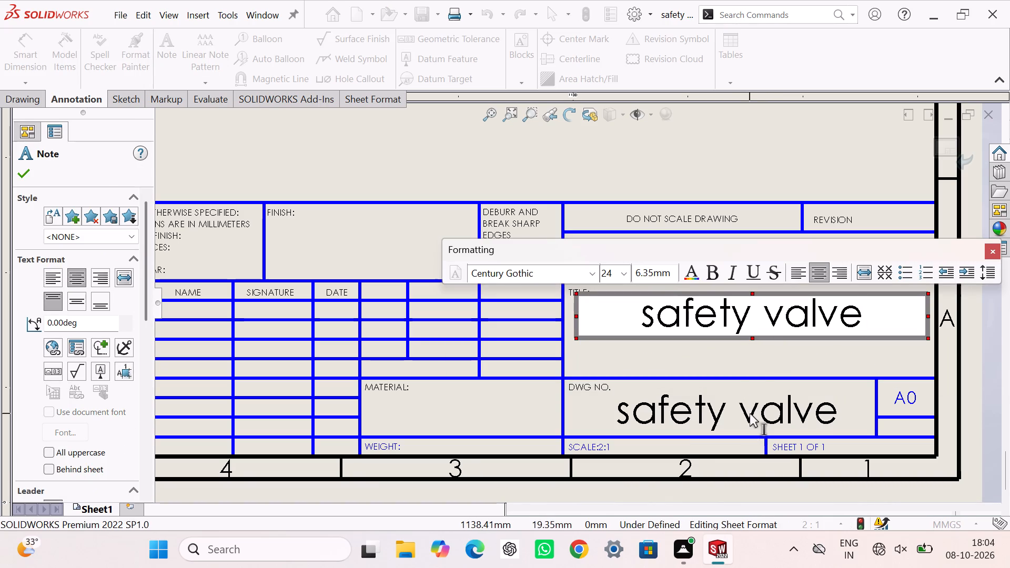
Replace the text in the title block's DWG NO. cell with 01.
double_click(750, 413)
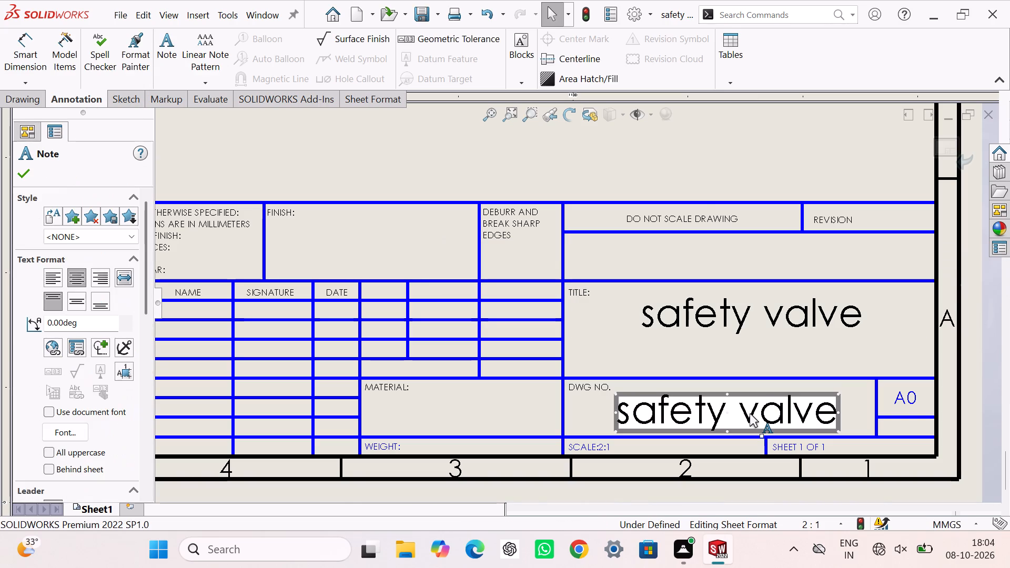
text(01)
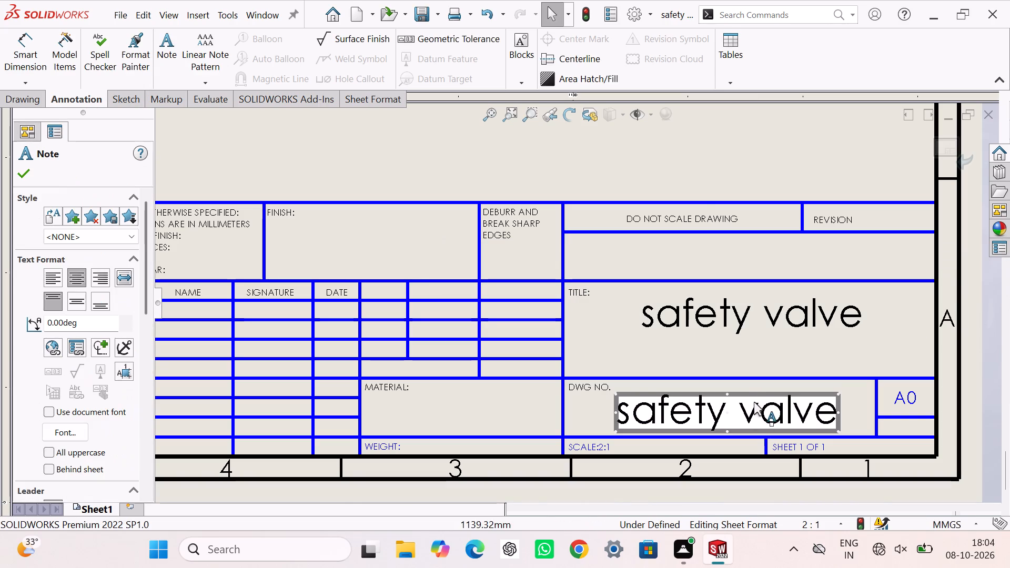
double_click(754, 402)
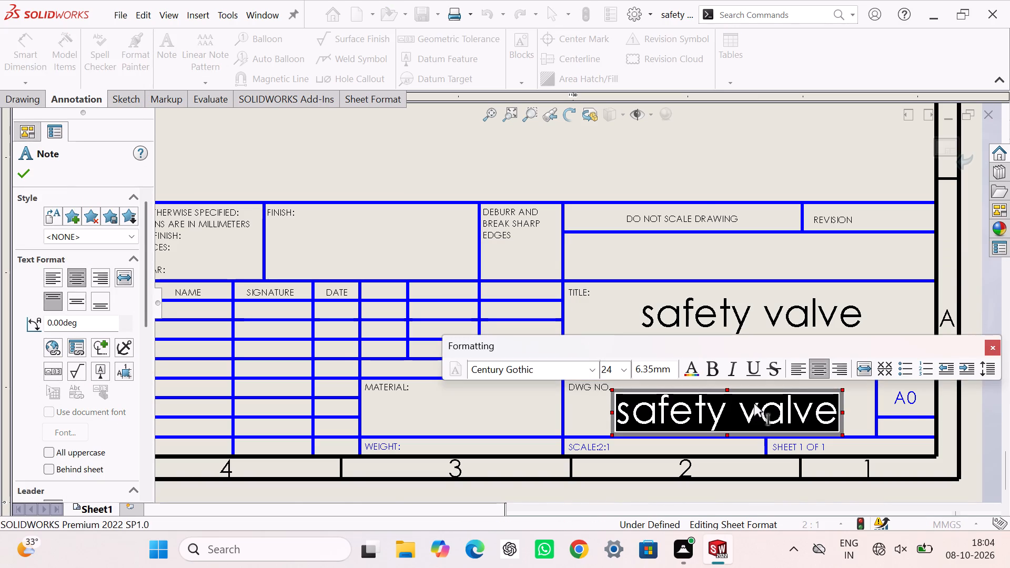
text(01)
key(Return)
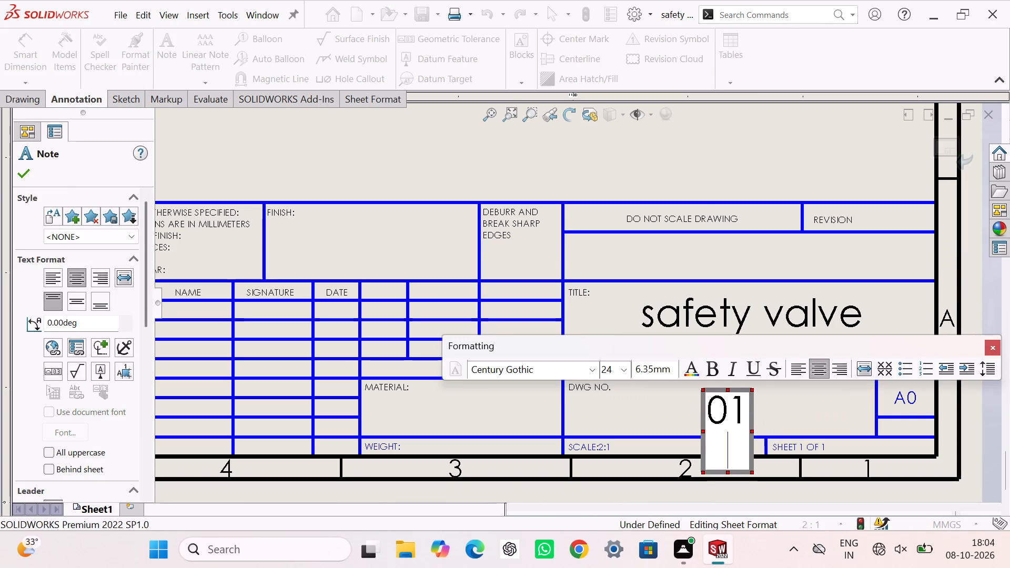
click(774, 401)
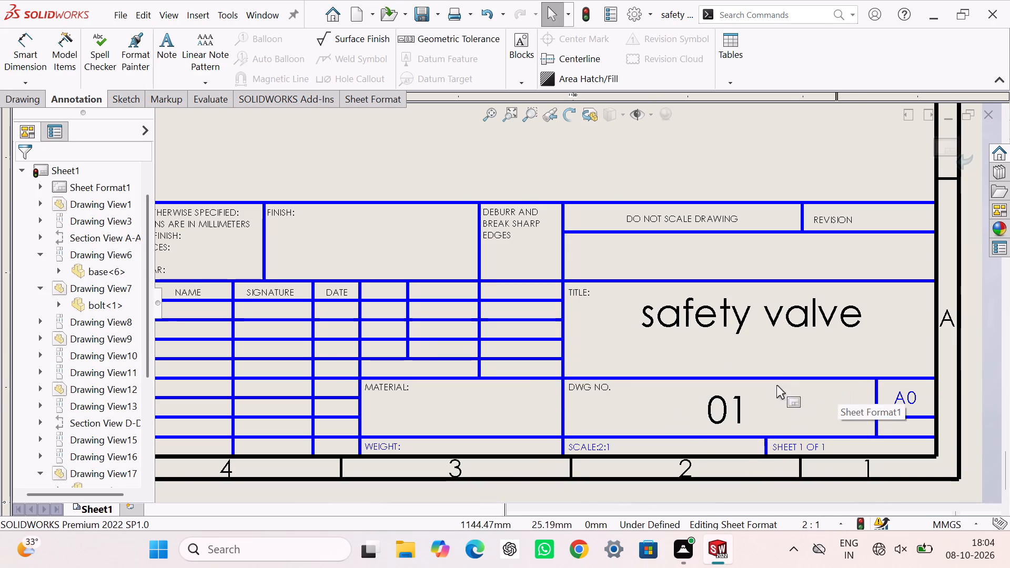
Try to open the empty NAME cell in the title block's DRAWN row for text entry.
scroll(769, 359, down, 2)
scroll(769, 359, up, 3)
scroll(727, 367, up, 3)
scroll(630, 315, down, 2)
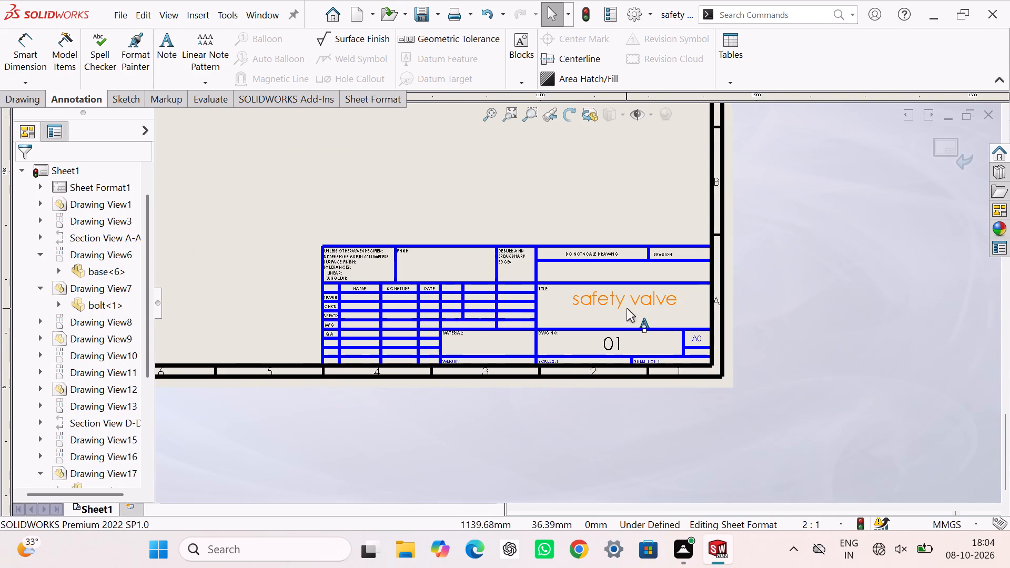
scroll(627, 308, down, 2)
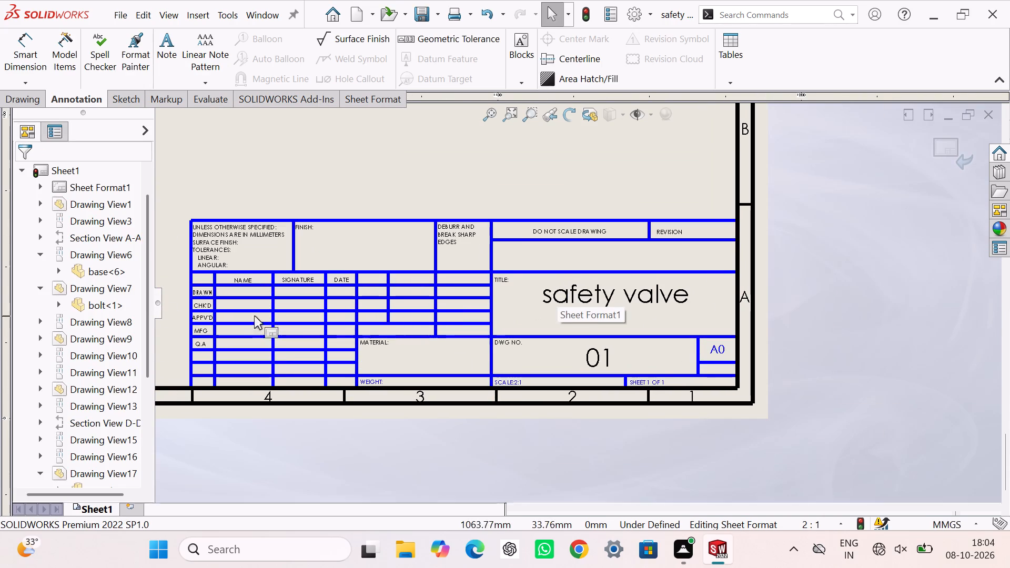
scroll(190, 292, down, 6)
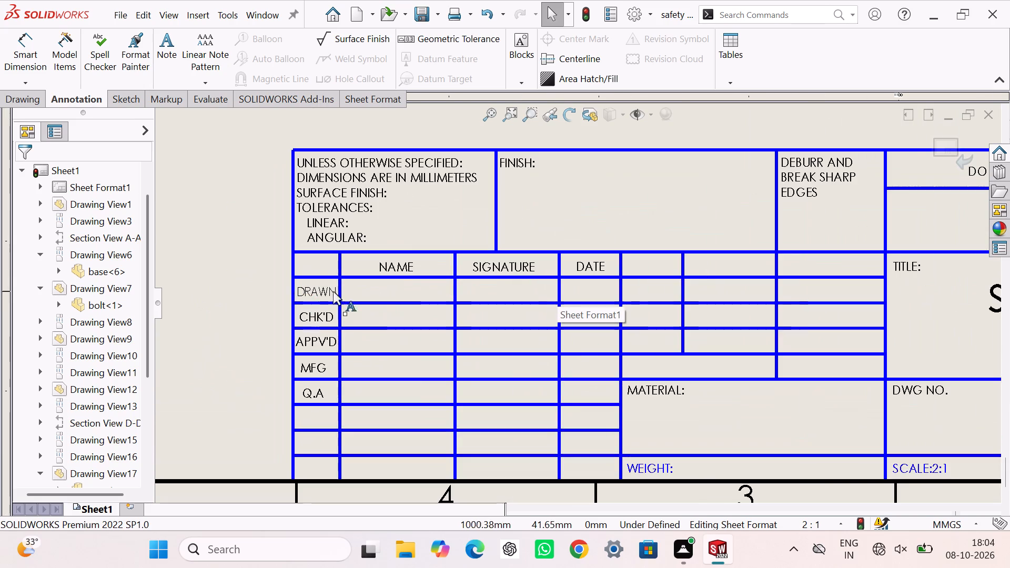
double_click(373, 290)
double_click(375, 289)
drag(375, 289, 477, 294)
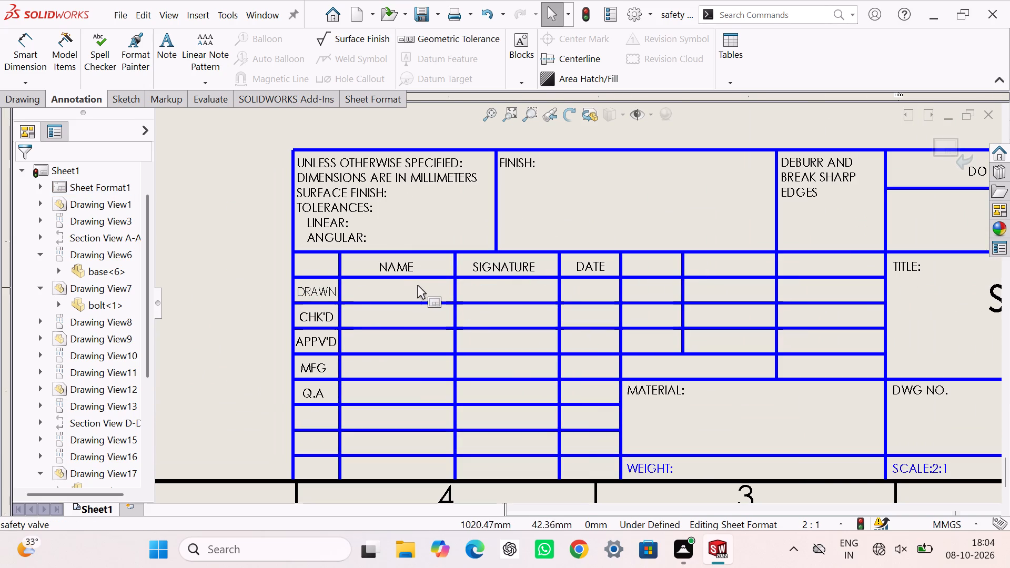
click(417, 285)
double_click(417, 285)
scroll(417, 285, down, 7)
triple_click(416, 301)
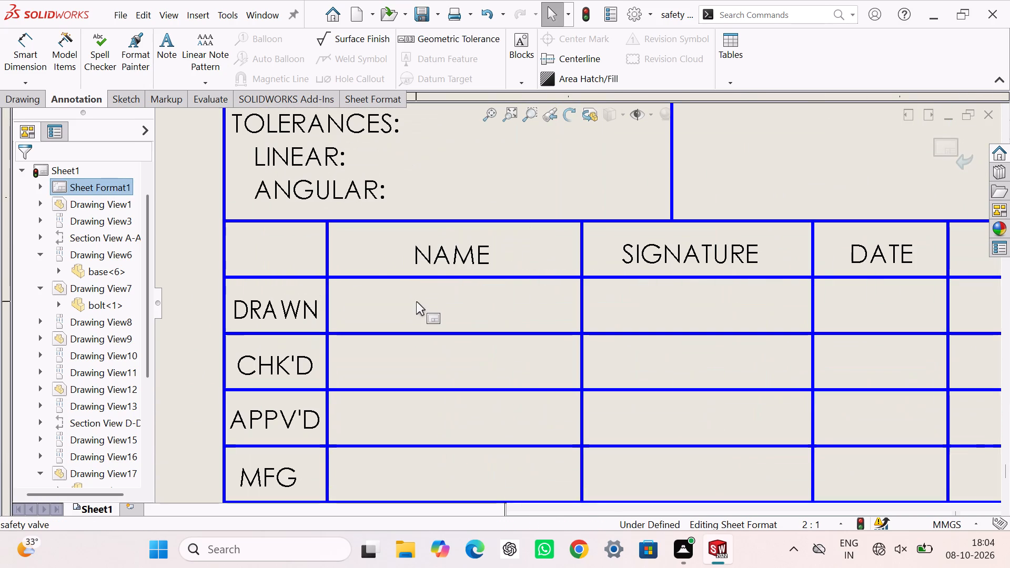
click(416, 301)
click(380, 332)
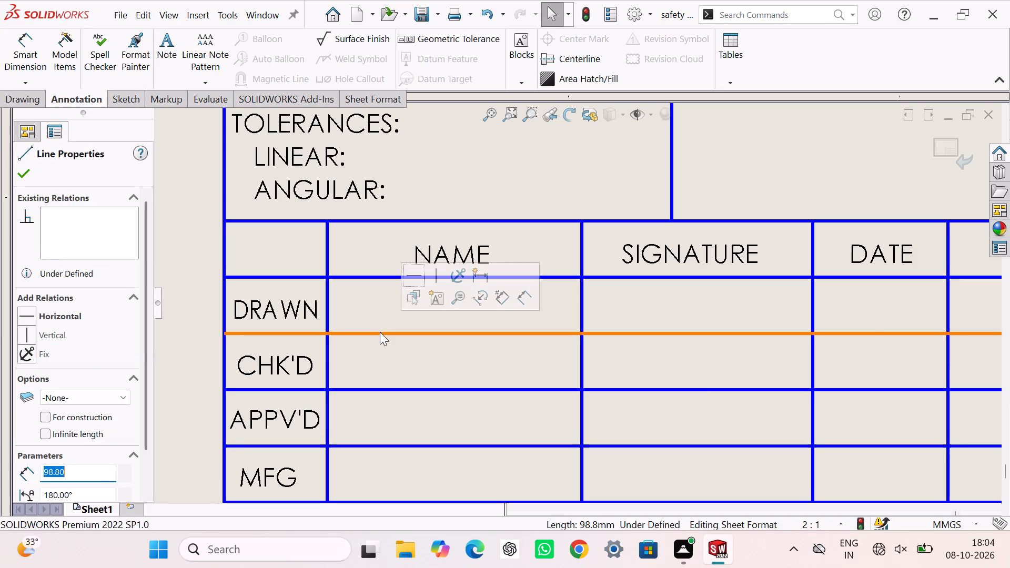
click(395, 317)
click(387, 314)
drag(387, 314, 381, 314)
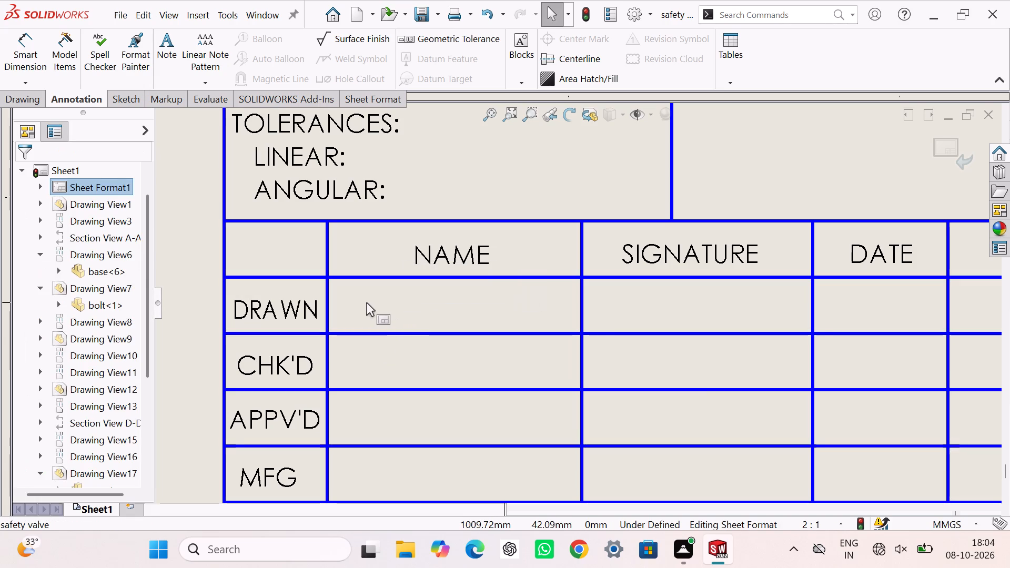
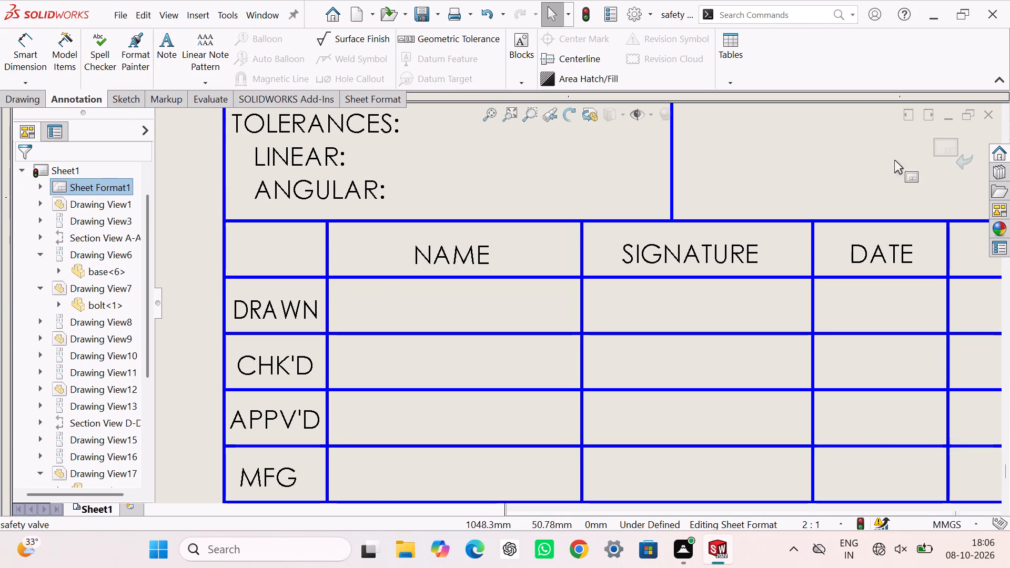
Exit sheet format editing and return to the full drawing sheet with its views, bill of materials and title block.
click(942, 144)
scroll(705, 361, up, 2)
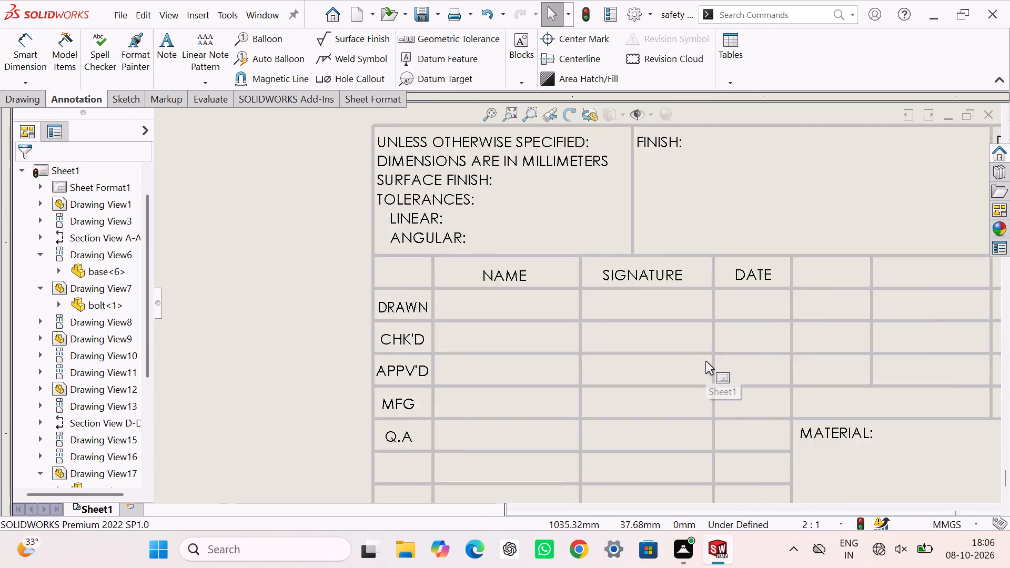
scroll(705, 361, up, 10)
scroll(648, 322, up, 7)
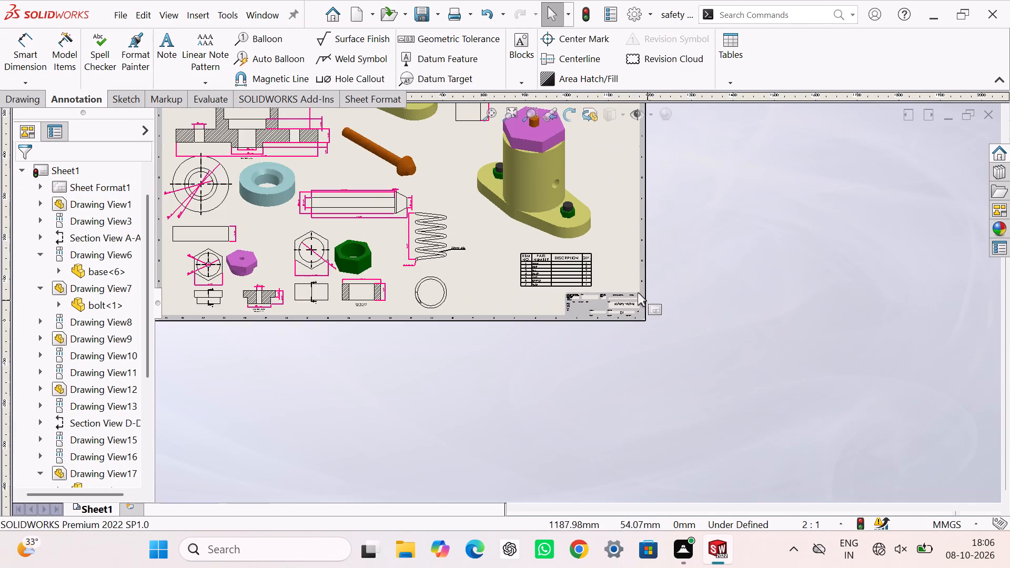
scroll(573, 200, up, 4)
scroll(551, 206, down, 4)
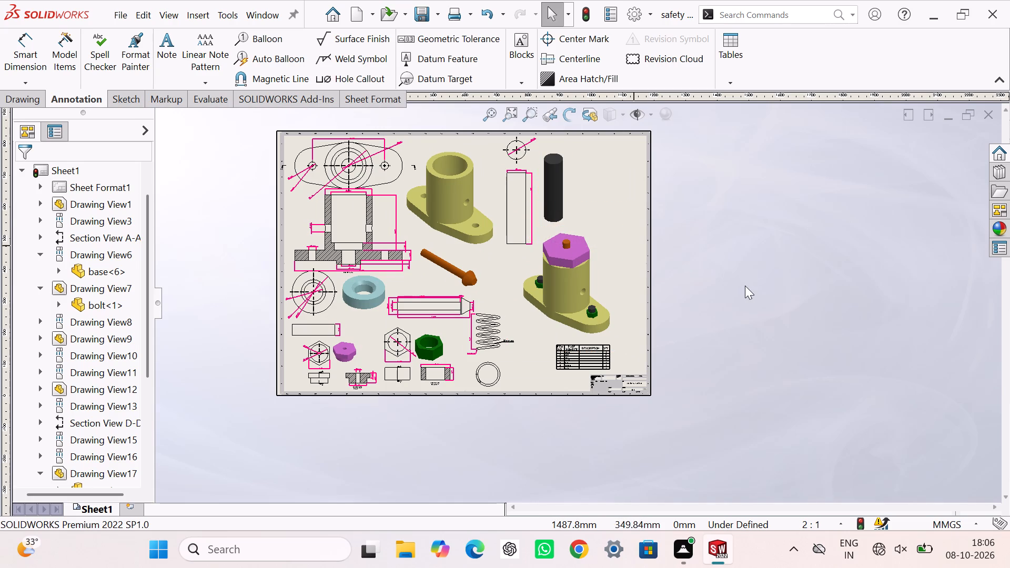
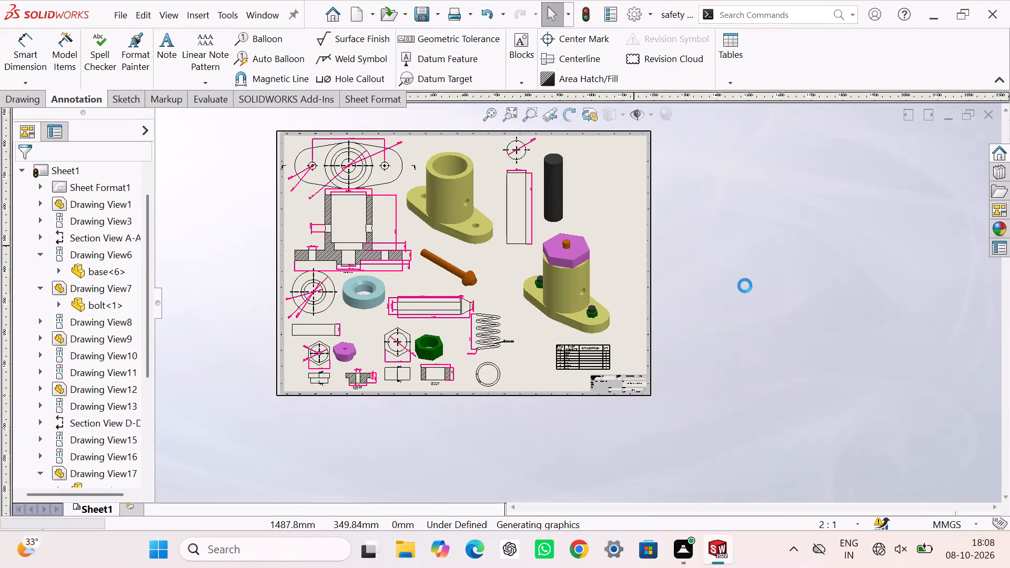
Save the drawing as an Adobe PDF named safety valve in the Solidworks folder.
click(565, 290)
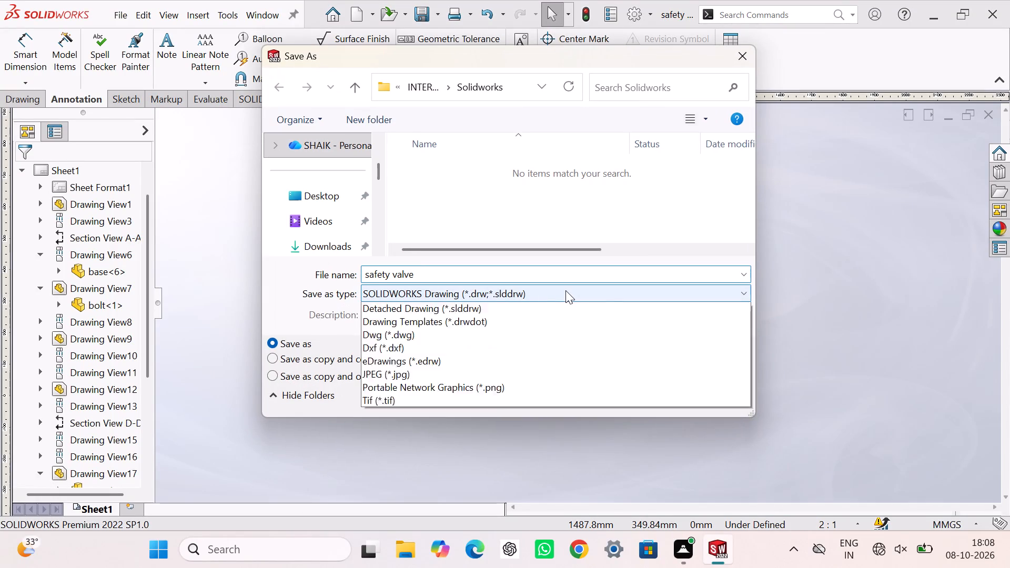
click(521, 351)
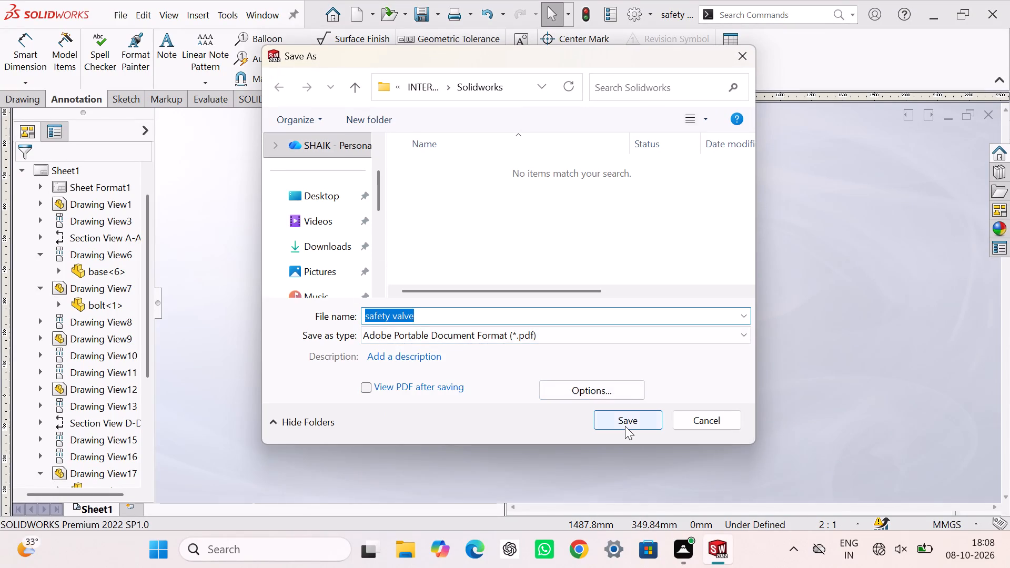
click(625, 426)
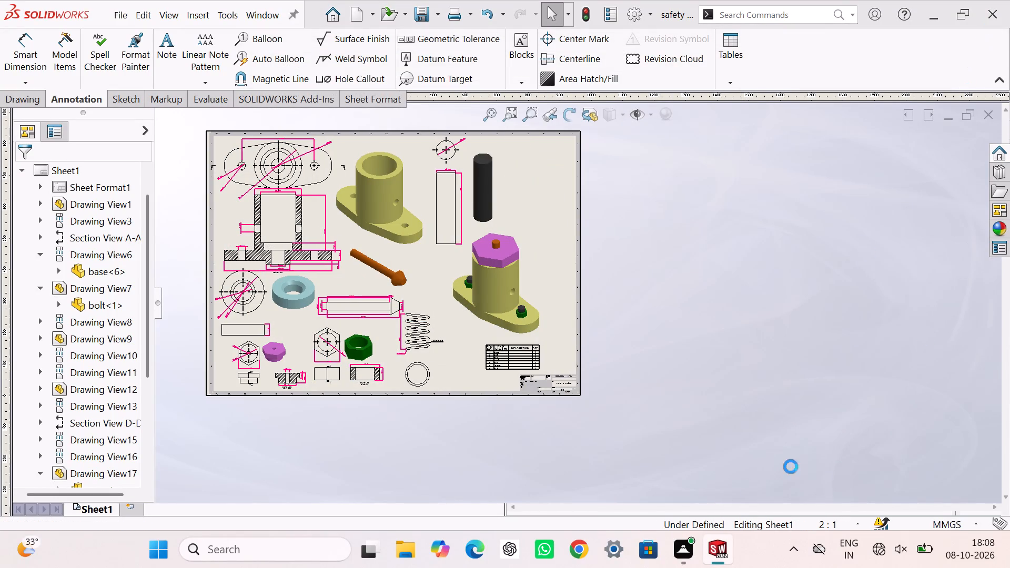